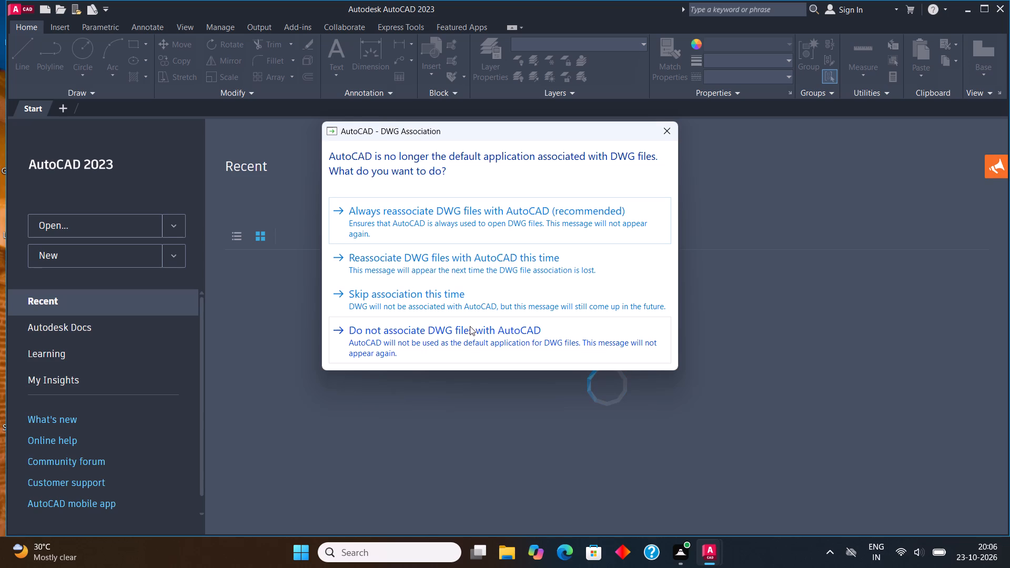
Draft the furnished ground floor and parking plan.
Dismiss the DWG association prompt, start a new drawing with the grid off, and close the OneDrive notification.
{"action": "left_click", "coordinate": [668, 130]}
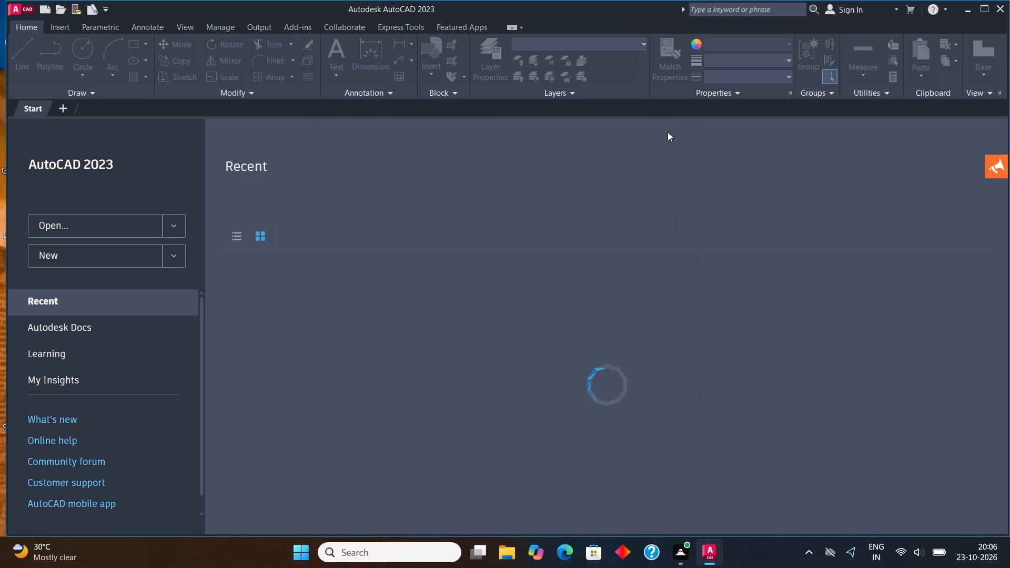
{"action": "left_click", "coordinate": [127, 259]}
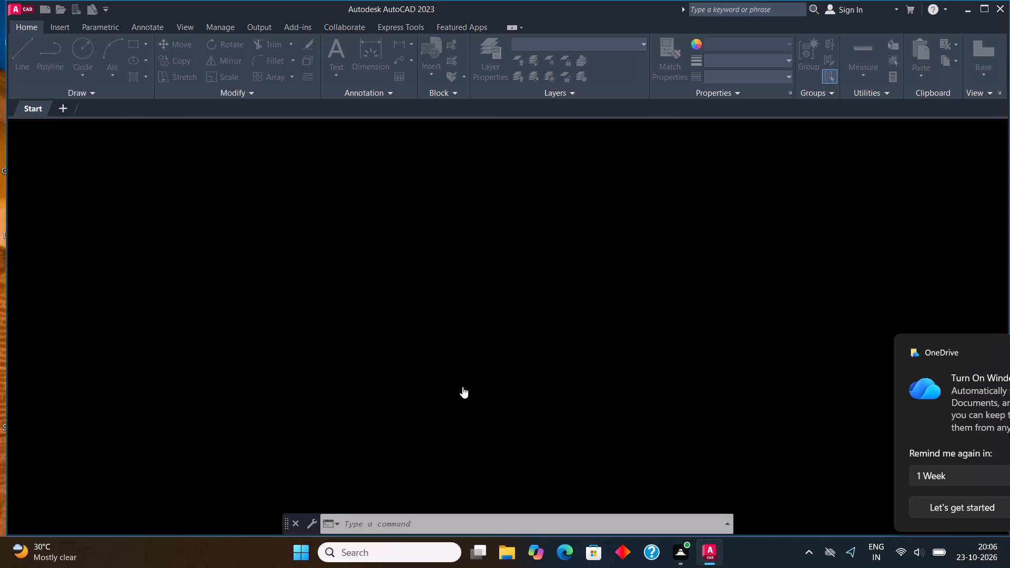
{"action": "key", "text": "F7"}
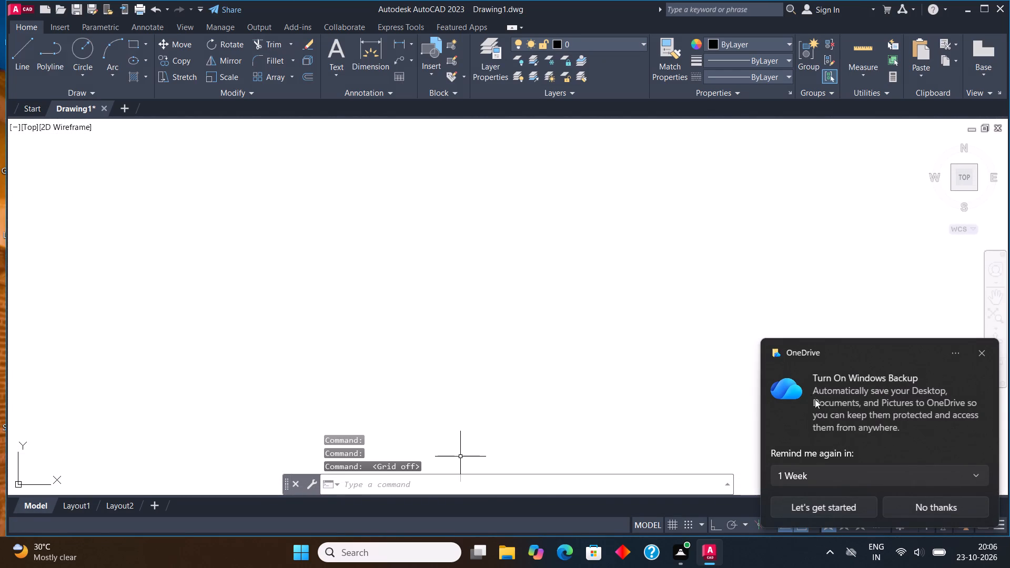
{"action": "left_click", "coordinate": [981, 352]}
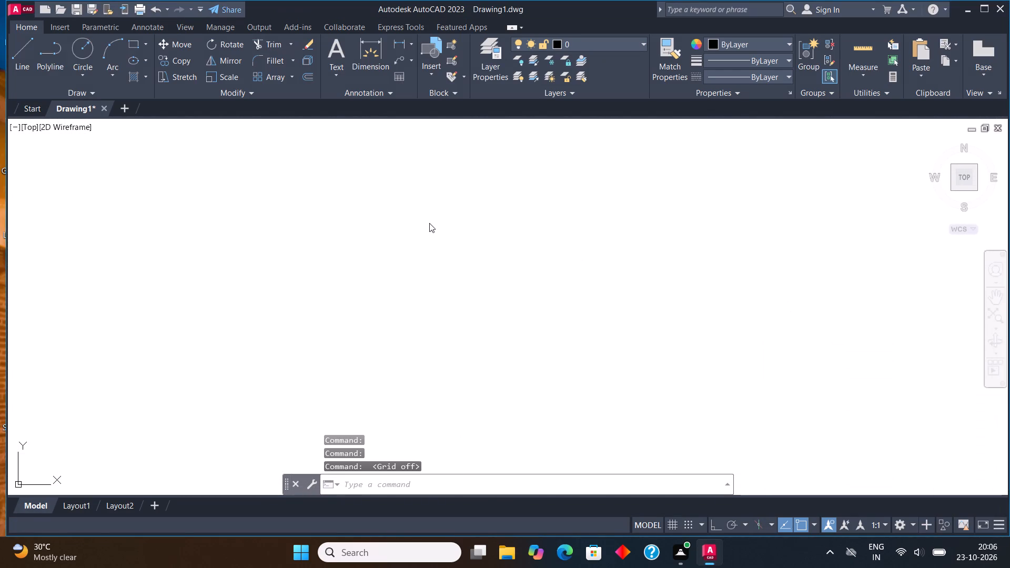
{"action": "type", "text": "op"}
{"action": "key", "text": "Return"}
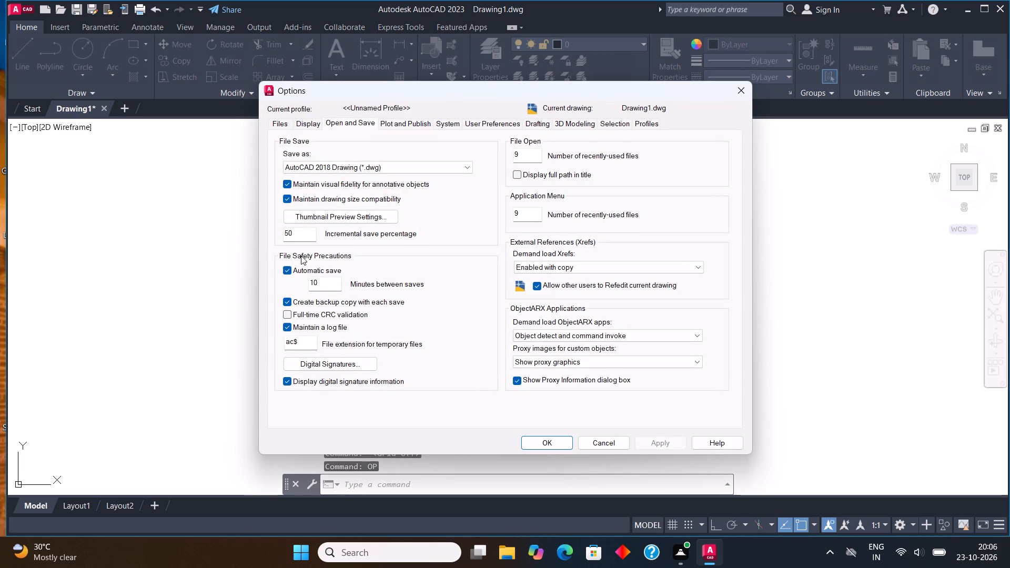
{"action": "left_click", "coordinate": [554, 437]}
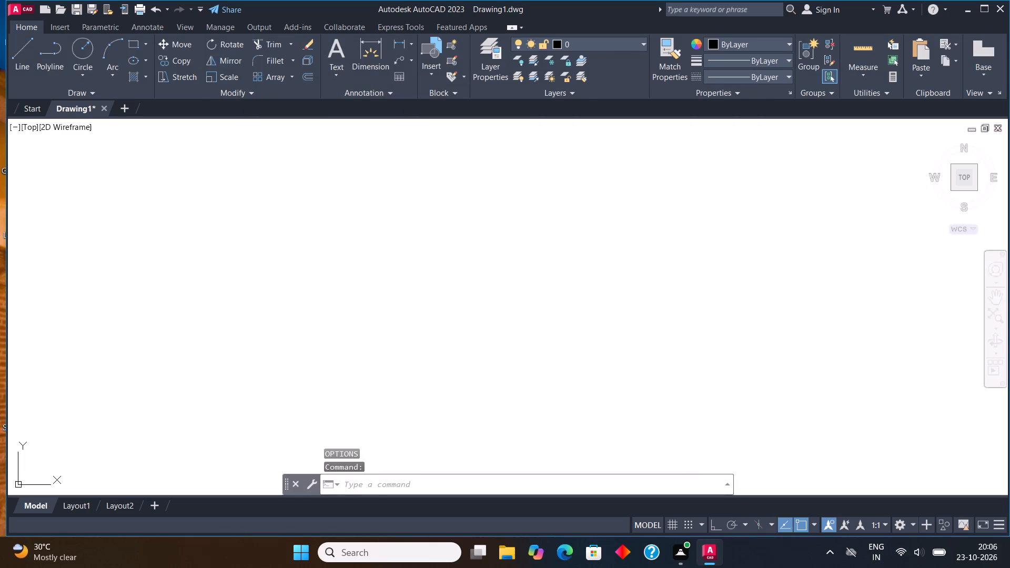
Configure the drawing units to Architectural length with 0'-0" precision and Inches as the insertion scale.
{"action": "type", "text": "un"}
{"action": "key", "text": "Return"}
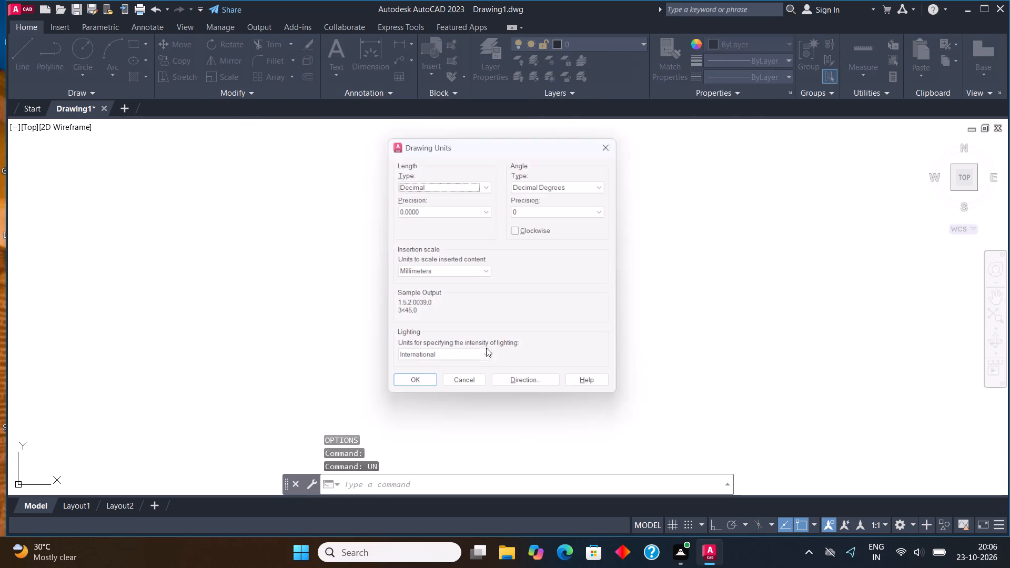
{"action": "left_click", "coordinate": [463, 184]}
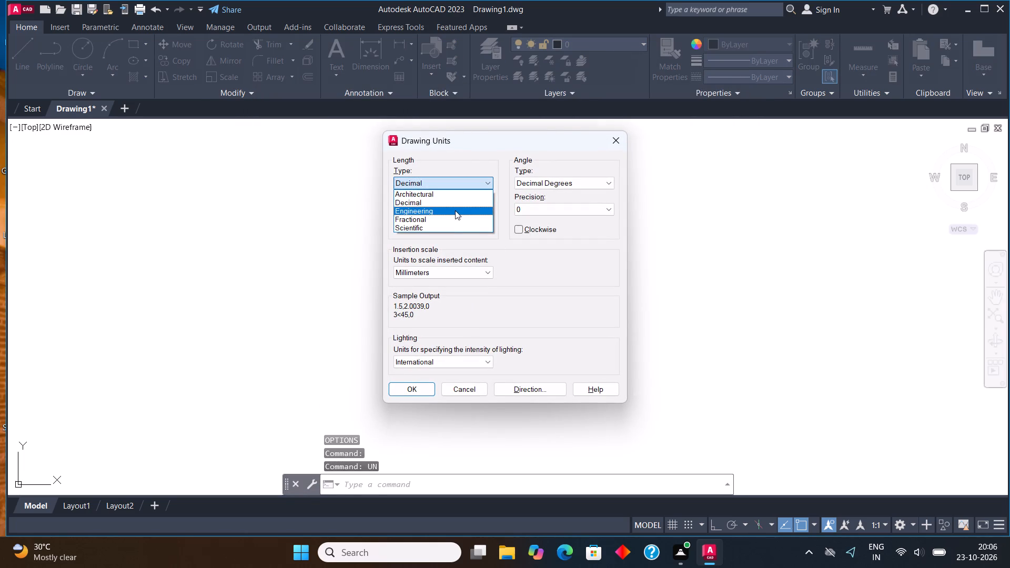
{"action": "left_click", "coordinate": [452, 199]}
{"action": "left_click", "coordinate": [450, 184]}
{"action": "left_click", "coordinate": [445, 196]}
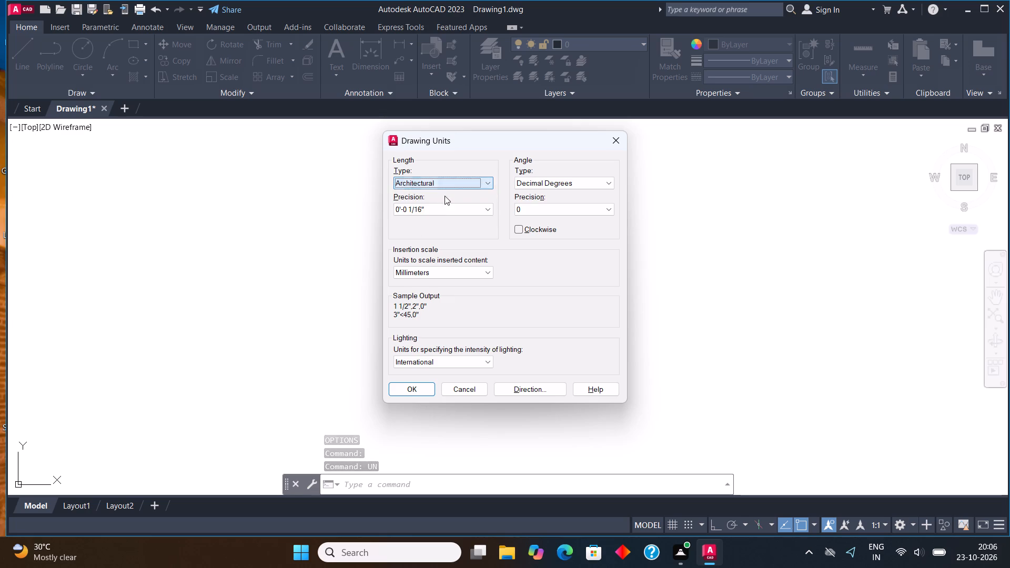
{"action": "left_click", "coordinate": [443, 205]}
{"action": "left_click", "coordinate": [439, 218]}
{"action": "left_click", "coordinate": [441, 267]}
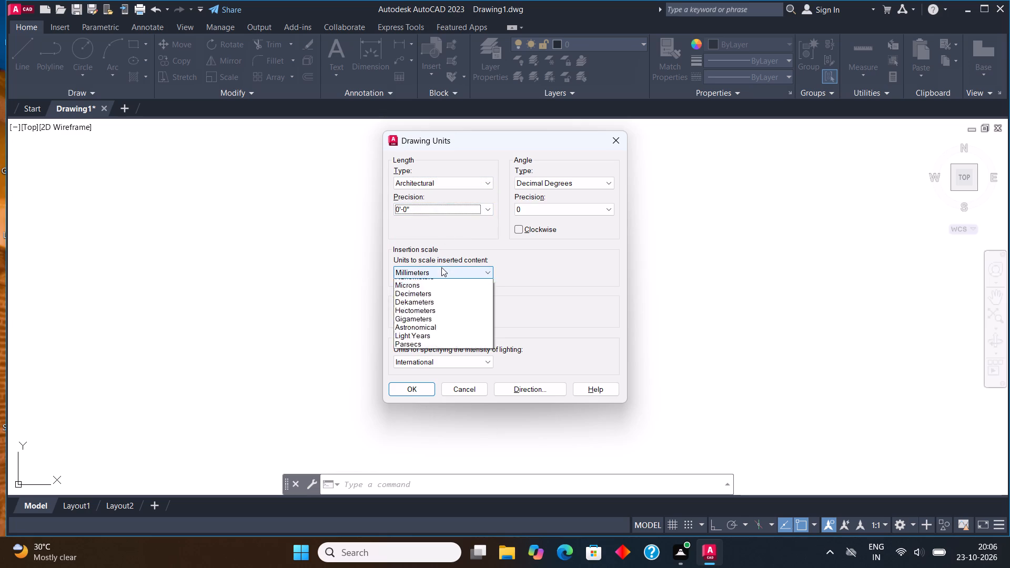
{"action": "left_click", "coordinate": [436, 291]}
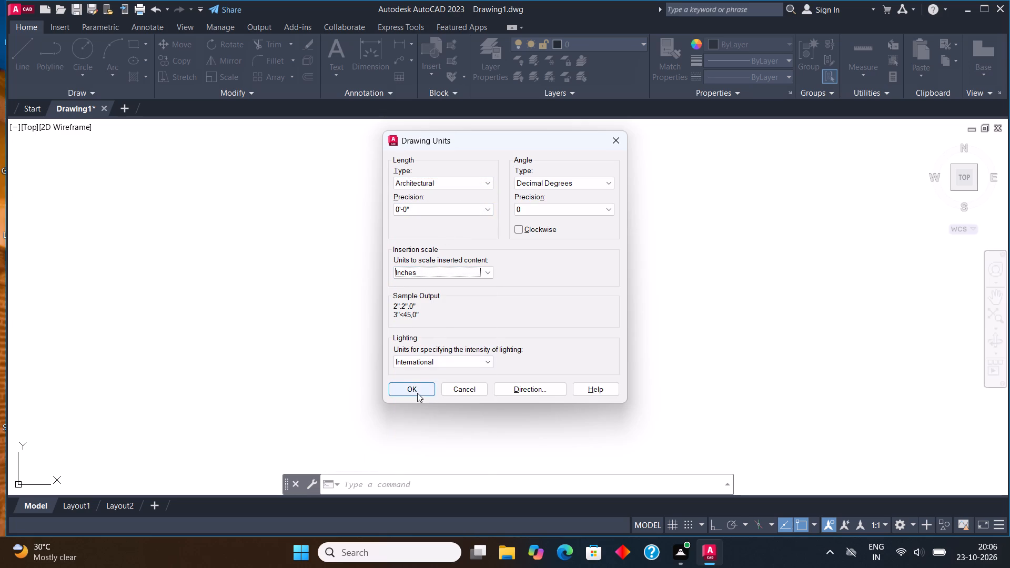
{"action": "left_click", "coordinate": [417, 393]}
Modify dimension style ISO-25 so its primary units use Architectural format with 0'-0" precision.
{"action": "type", "text": "dim"}
{"action": "left_click", "coordinate": [411, 373]}
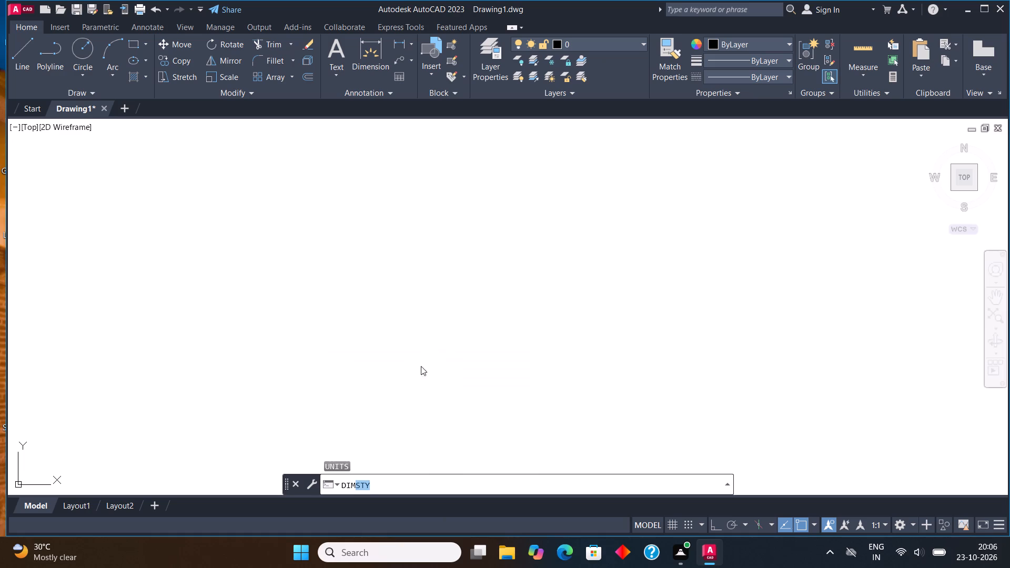
{"action": "left_click", "coordinate": [635, 247]}
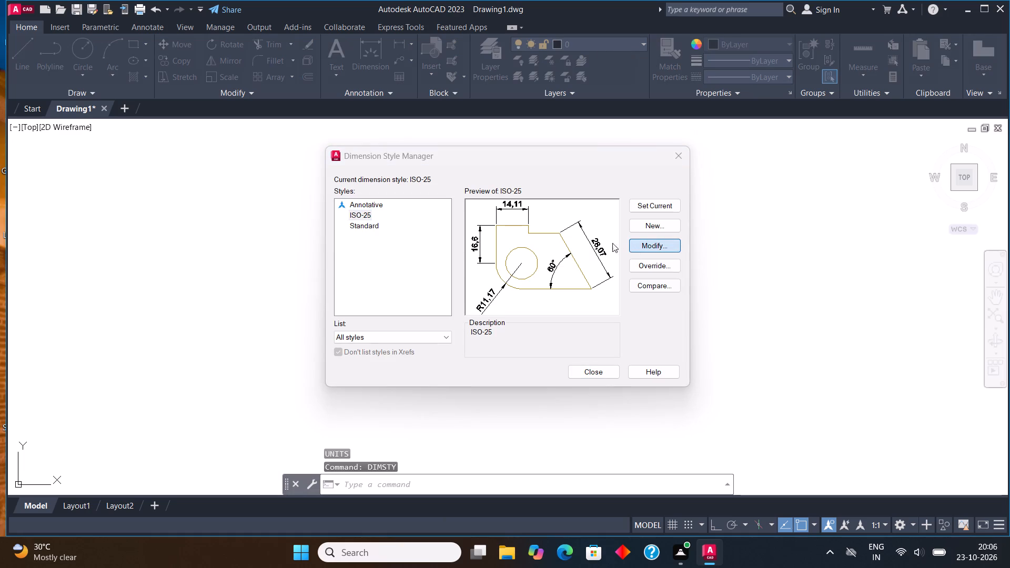
{"action": "left_click", "coordinate": [487, 136]}
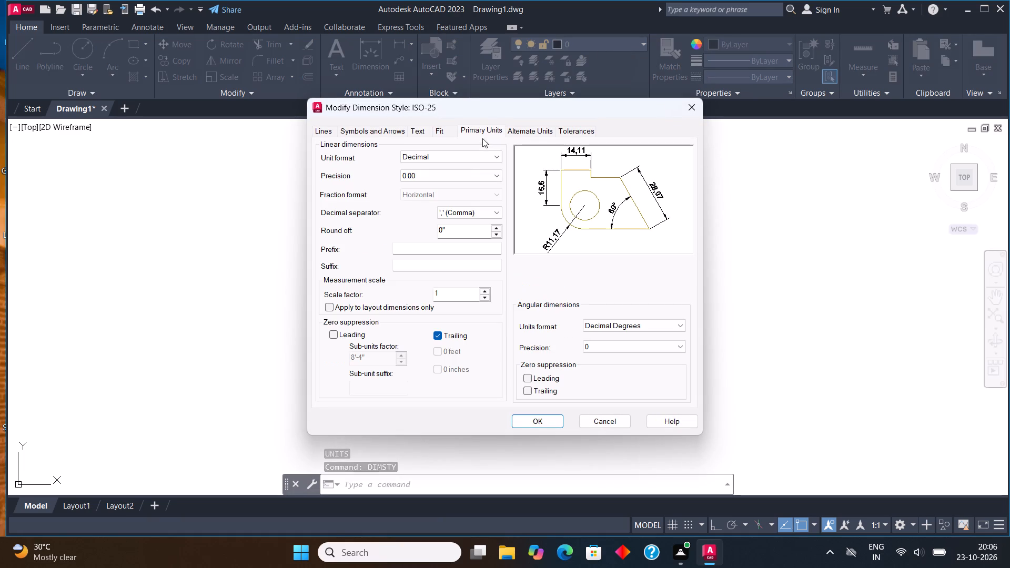
{"action": "left_click", "coordinate": [469, 159]}
{"action": "left_click", "coordinate": [454, 193]}
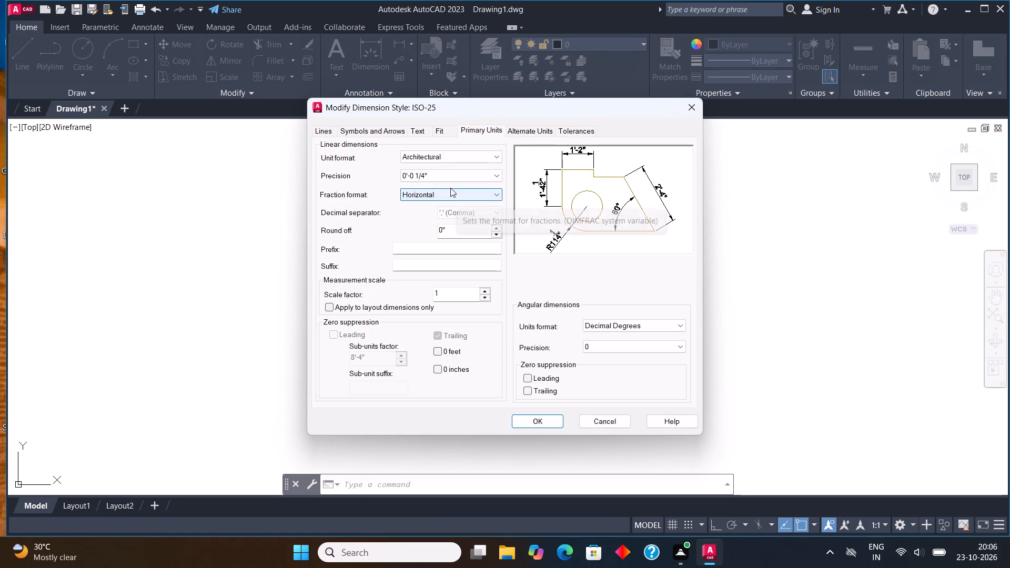
{"action": "left_click", "coordinate": [432, 182]}
{"action": "left_click", "coordinate": [437, 175]}
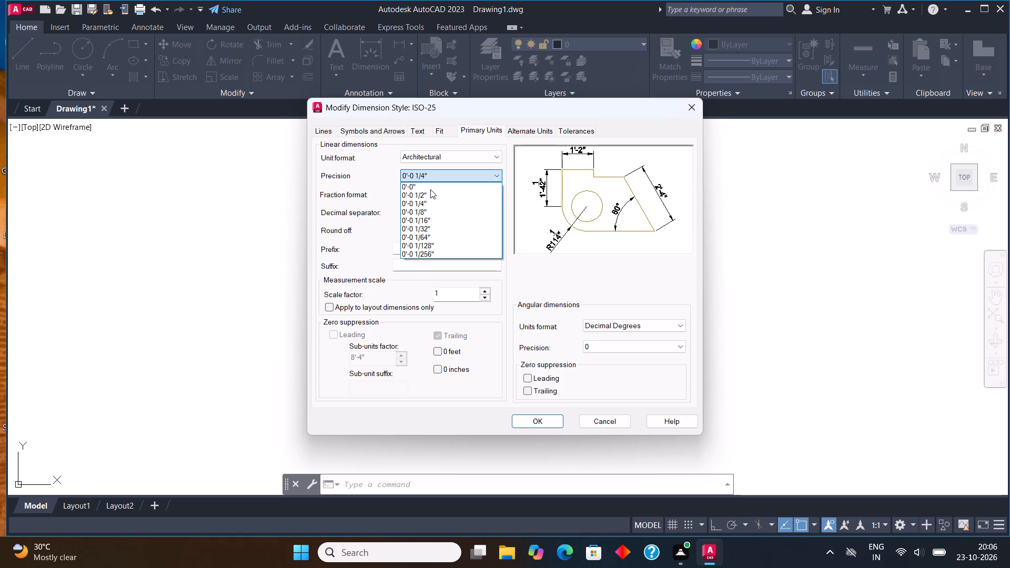
{"action": "left_click", "coordinate": [430, 189]}
Set the ISO-25 dimension text height to 5" and make the style current.
{"action": "left_click", "coordinate": [417, 127]}
{"action": "left_click_drag", "start_coordinate": [491, 208], "coordinate": [487, 216]}
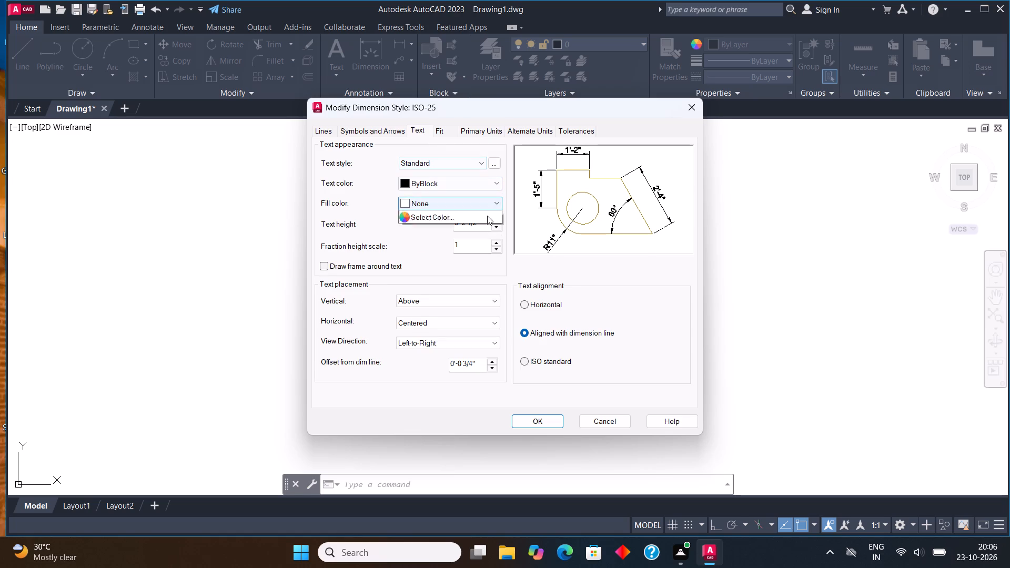
{"action": "left_click_drag", "start_coordinate": [487, 216], "coordinate": [485, 217]}
{"action": "left_click", "coordinate": [420, 135]}
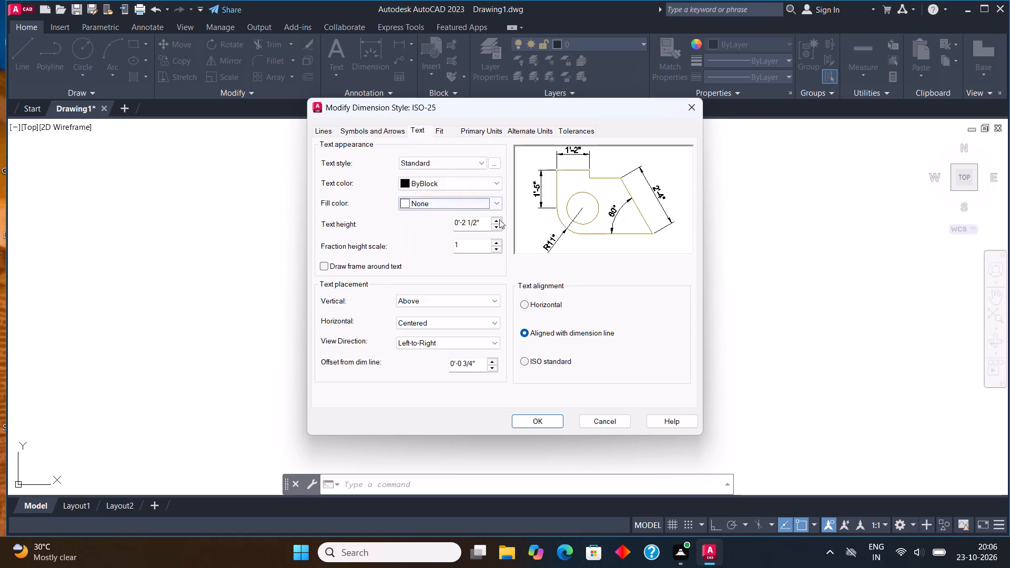
{"action": "left_click_drag", "start_coordinate": [485, 222], "coordinate": [420, 229]}
{"action": "type", "text": "5\""}
{"action": "left_click", "coordinate": [547, 425]}
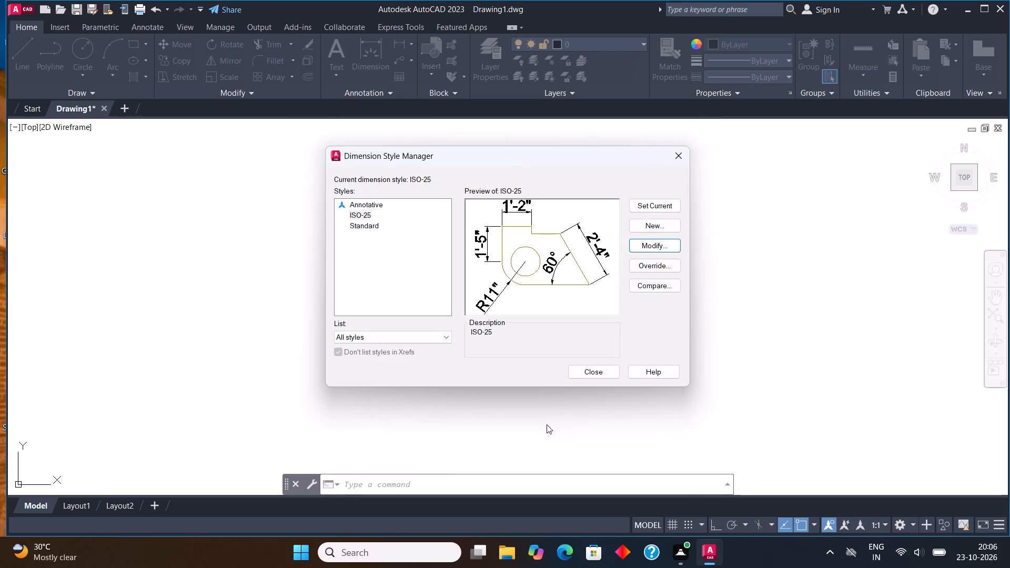
{"action": "left_click", "coordinate": [633, 203]}
{"action": "left_click", "coordinate": [598, 376]}
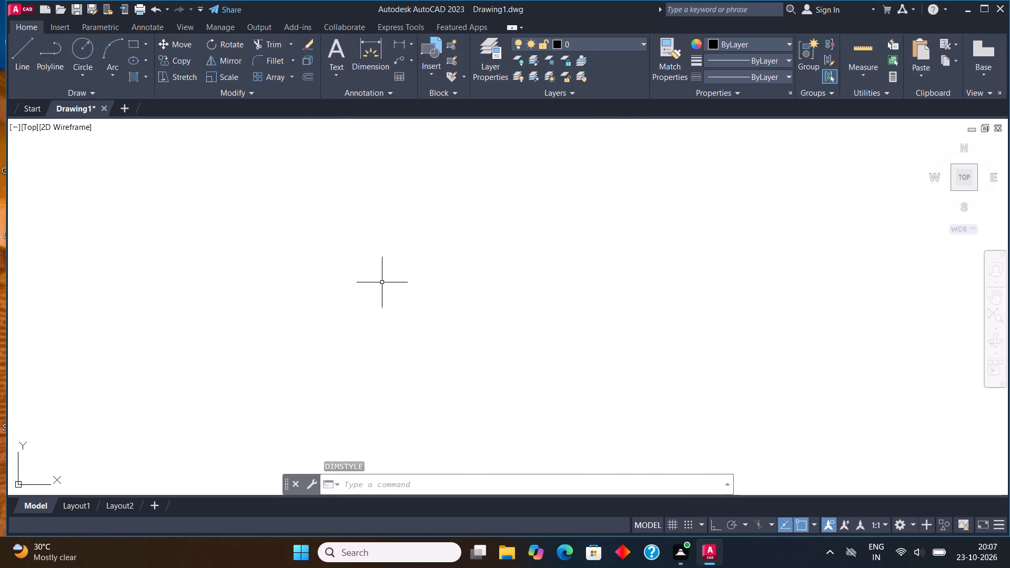
Turn on Ortho and draw a horizontal line 25'5" long in the empty drawing area.
{"action": "key", "text": "F8"}
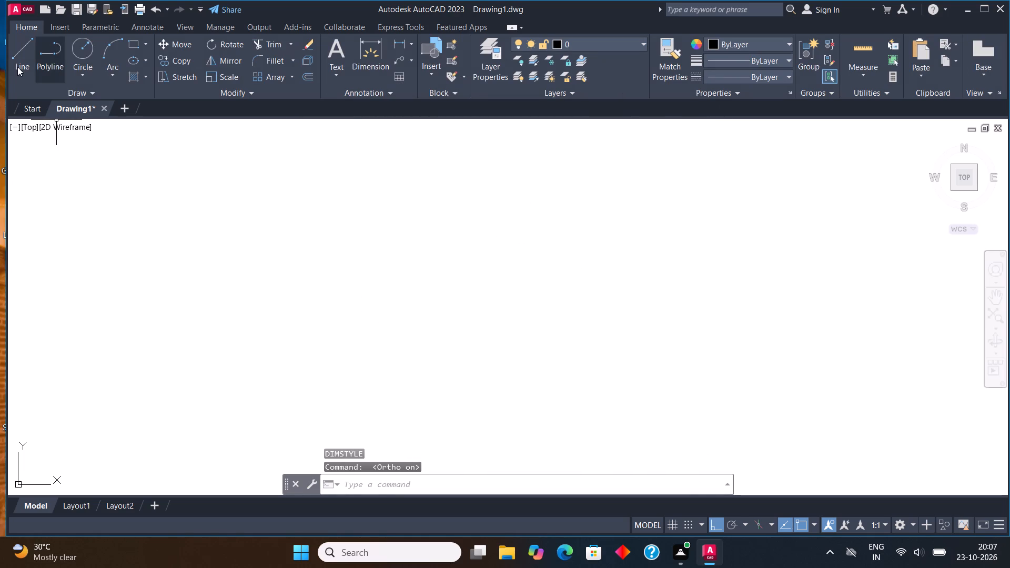
{"action": "left_click", "coordinate": [18, 63]}
{"action": "middle_click_drag", "start_coordinate": [437, 338], "coordinate": [446, 372]}
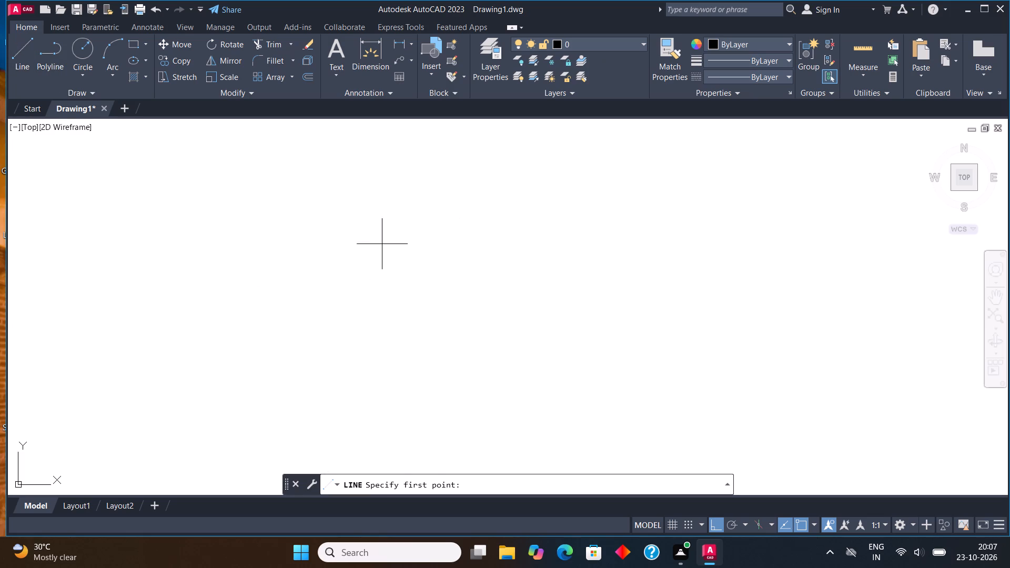
{"action": "left_click", "coordinate": [315, 268]}
{"action": "type", "text": "25"}
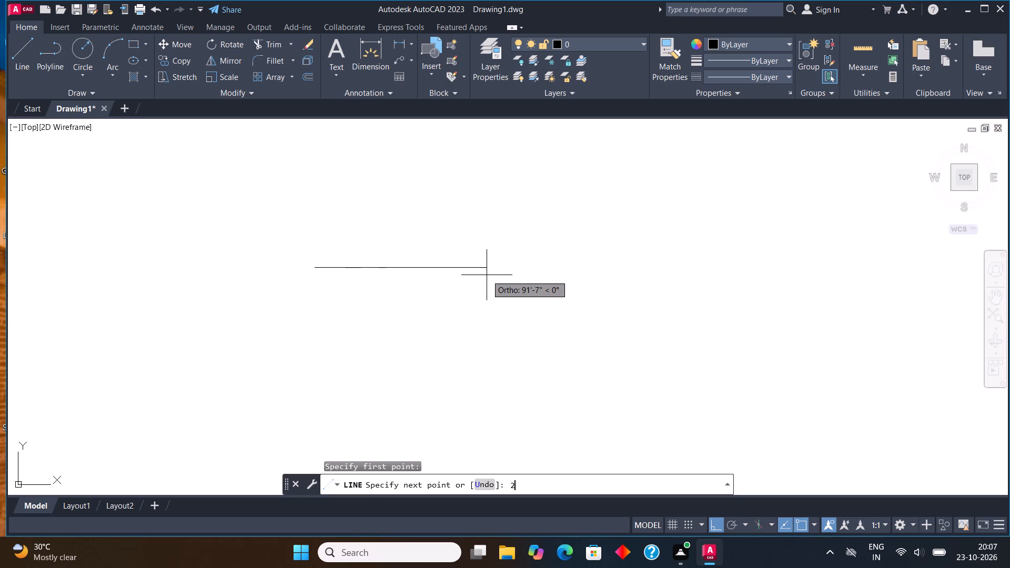
{"action": "key", "text": "apostrophe"}
{"action": "type", "text": "5\""}
{"action": "key", "text": "Return"}
{"action": "key", "text": "Escape"}
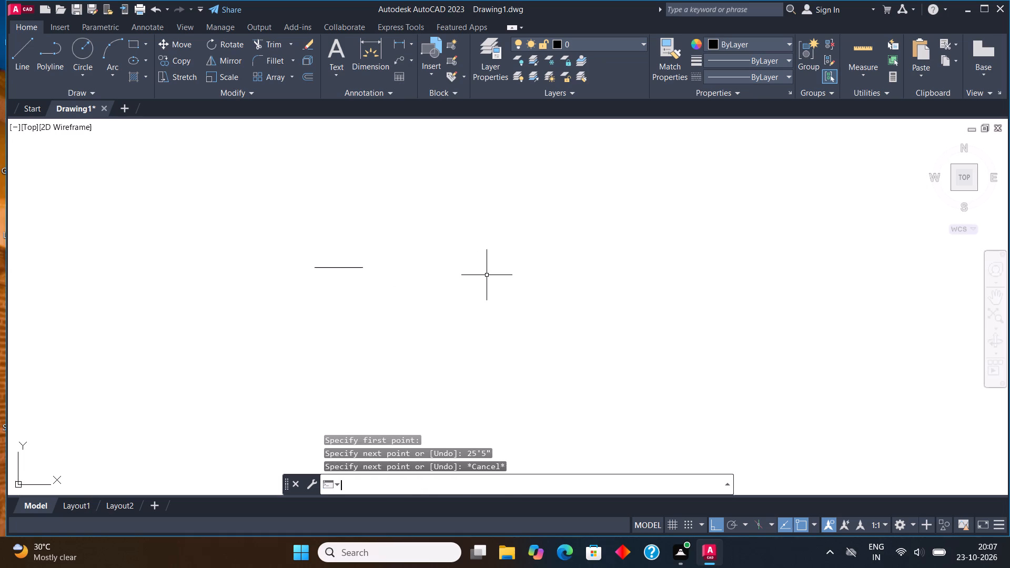
Draw a 5'6" horizontal line a short distance below the long line, near its left end.
{"action": "scroll", "coordinate": [314, 270], "scroll_direction": "up", "scroll_amount": 4}
{"action": "scroll", "coordinate": [420, 243], "scroll_direction": "up", "scroll_amount": 1}
{"action": "middle_click_drag", "start_coordinate": [420, 243], "coordinate": [405, 252]}
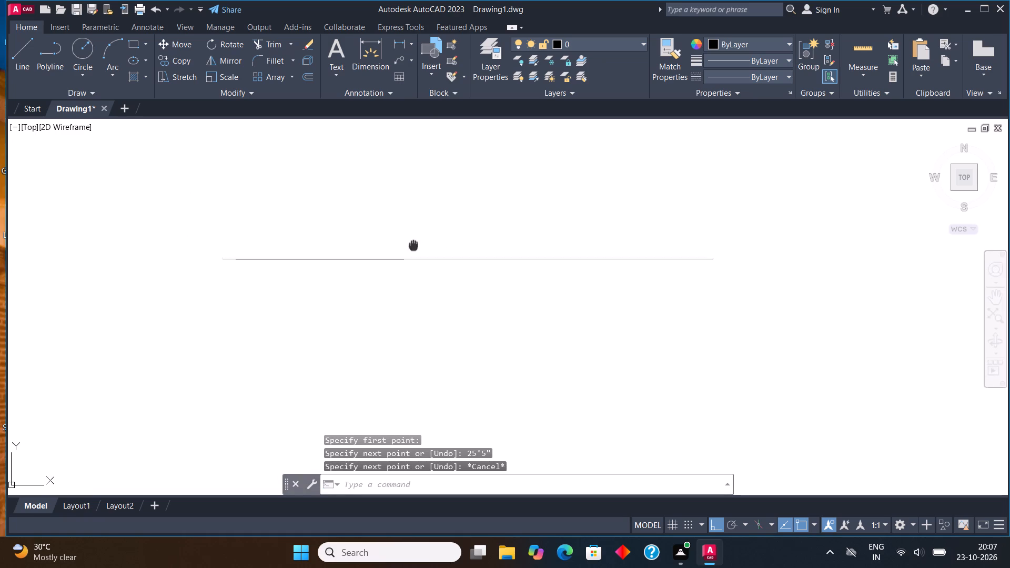
{"action": "middle_click_drag", "start_coordinate": [405, 252], "coordinate": [387, 275]}
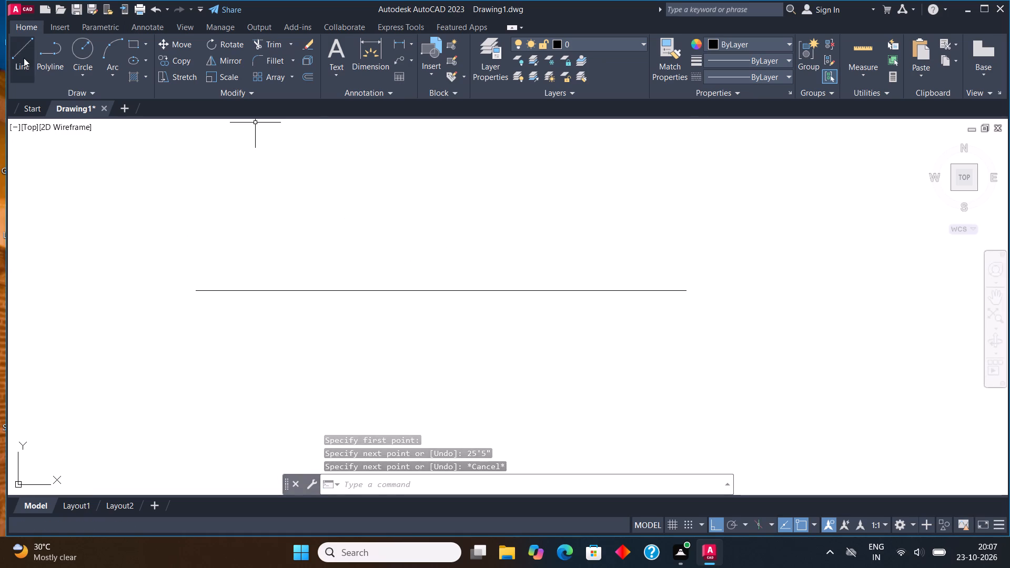
{"action": "left_click", "coordinate": [19, 51]}
{"action": "middle_click_drag", "start_coordinate": [462, 252], "coordinate": [474, 216]}
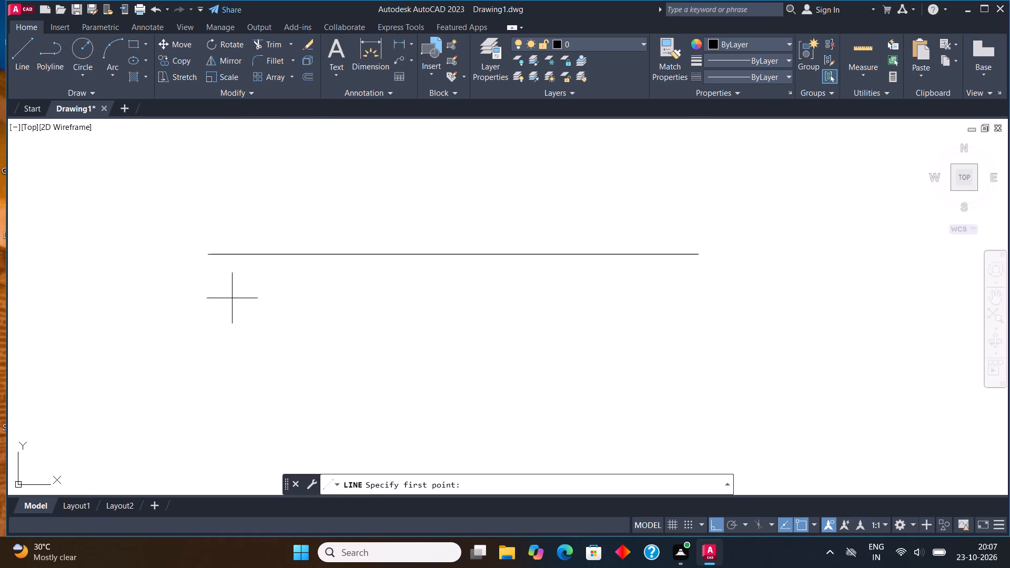
{"action": "left_click", "coordinate": [271, 293]}
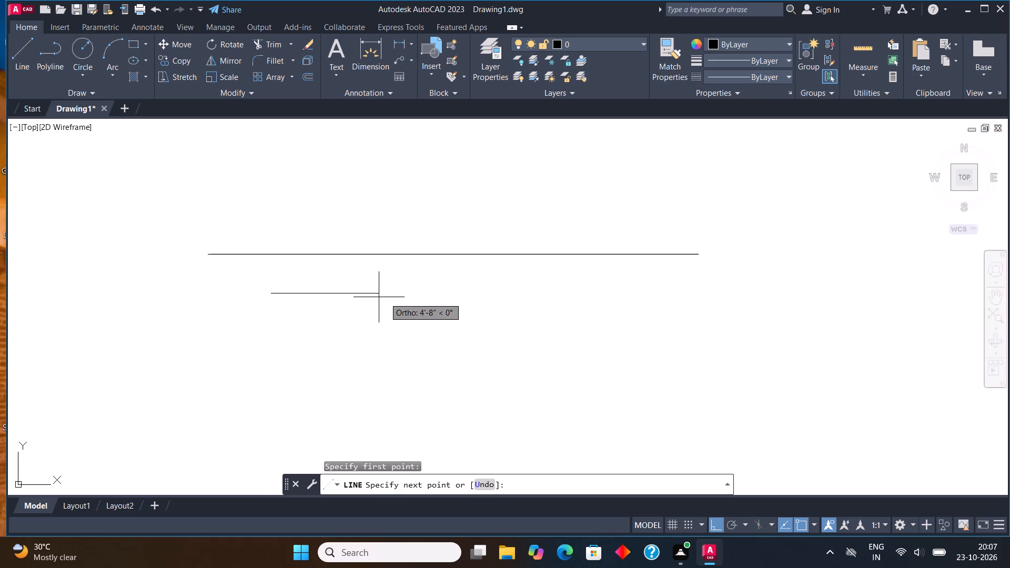
{"action": "type", "text": "5'6\""}
{"action": "key", "text": "Return"}
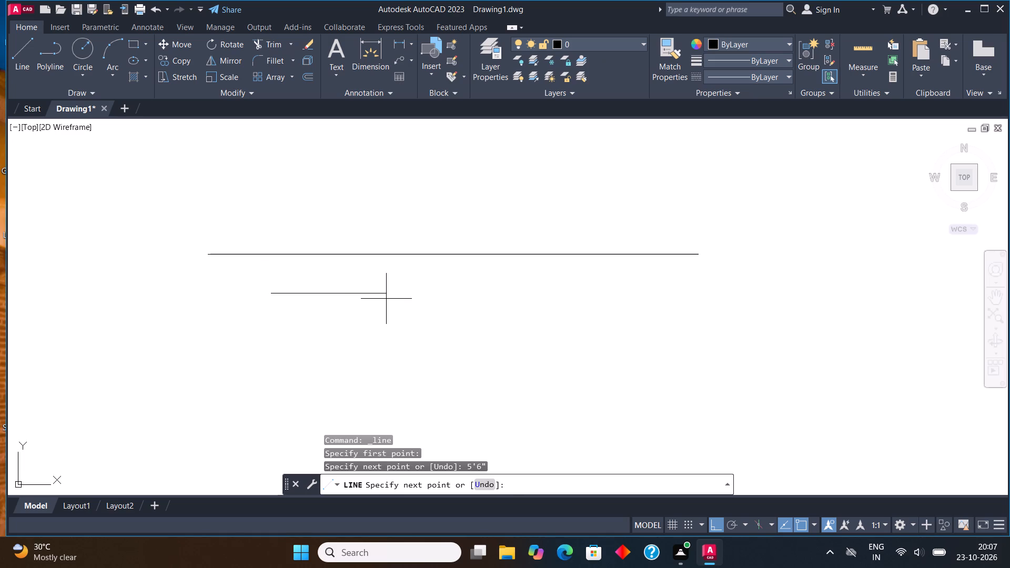
{"action": "key", "text": "Escape"}
Offset the 5'6" line downward by 9".
{"action": "scroll", "coordinate": [304, 276], "scroll_direction": "up", "scroll_amount": 1}
{"action": "middle_click_drag", "start_coordinate": [304, 276], "coordinate": [312, 268]}
{"action": "scroll", "coordinate": [304, 276], "scroll_direction": "up", "scroll_amount": 1}
{"action": "left_click_drag", "start_coordinate": [328, 351], "coordinate": [321, 321]}
{"action": "left_click", "coordinate": [306, 280]}
{"action": "scroll", "coordinate": [306, 280], "scroll_direction": "down", "scroll_amount": 2}
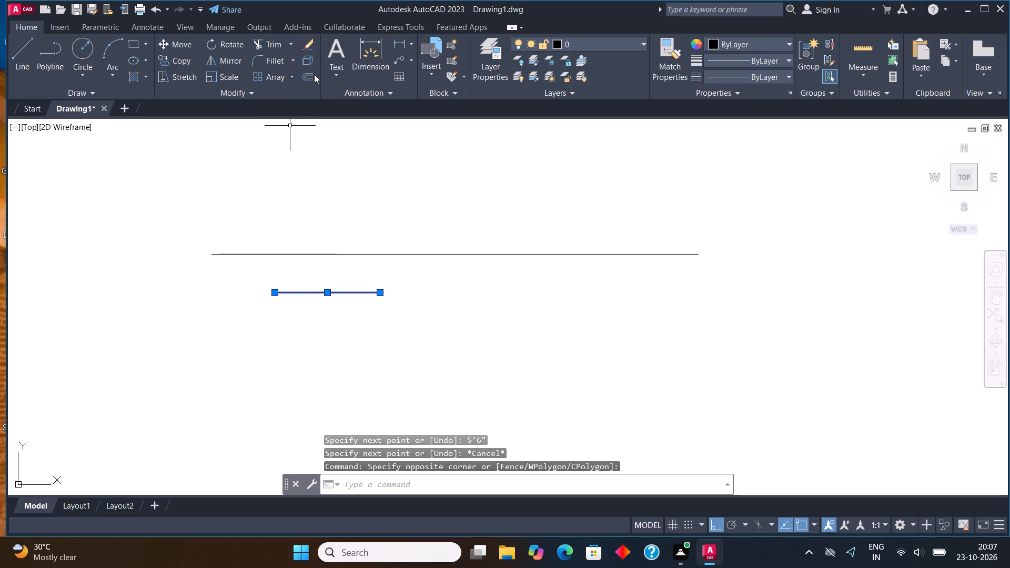
{"action": "left_click", "coordinate": [311, 74]}
{"action": "scroll", "coordinate": [316, 285], "scroll_direction": "up", "scroll_amount": 1}
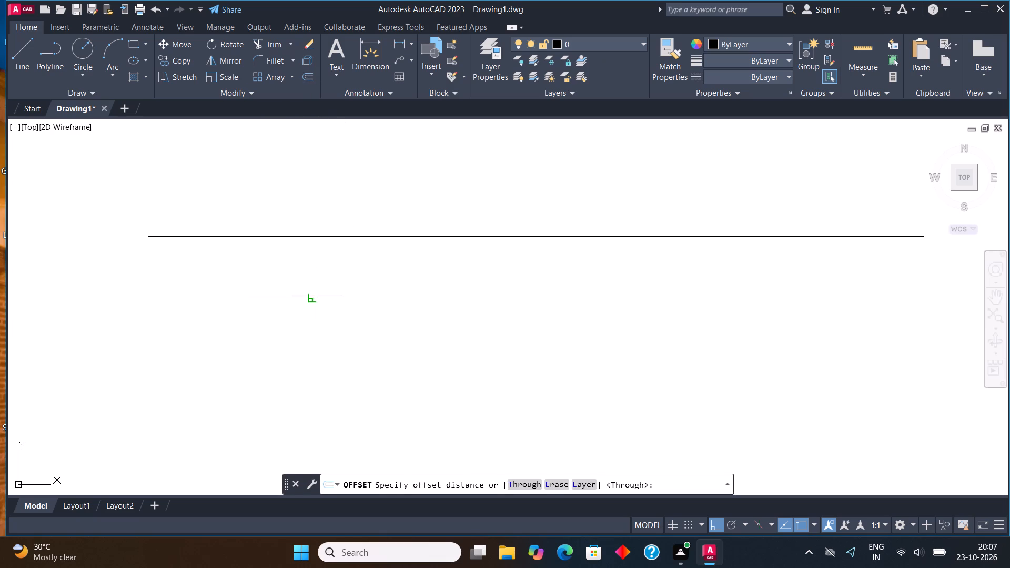
{"action": "left_click", "coordinate": [317, 296]}
{"action": "type", "text": "9\""}
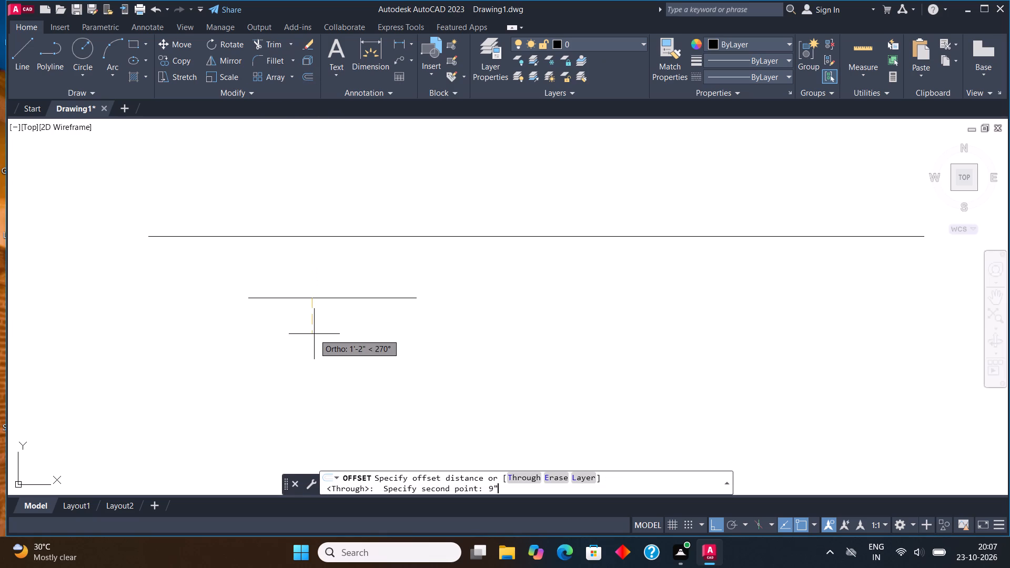
{"action": "key", "text": "Return"}
{"action": "left_click", "coordinate": [270, 341]}
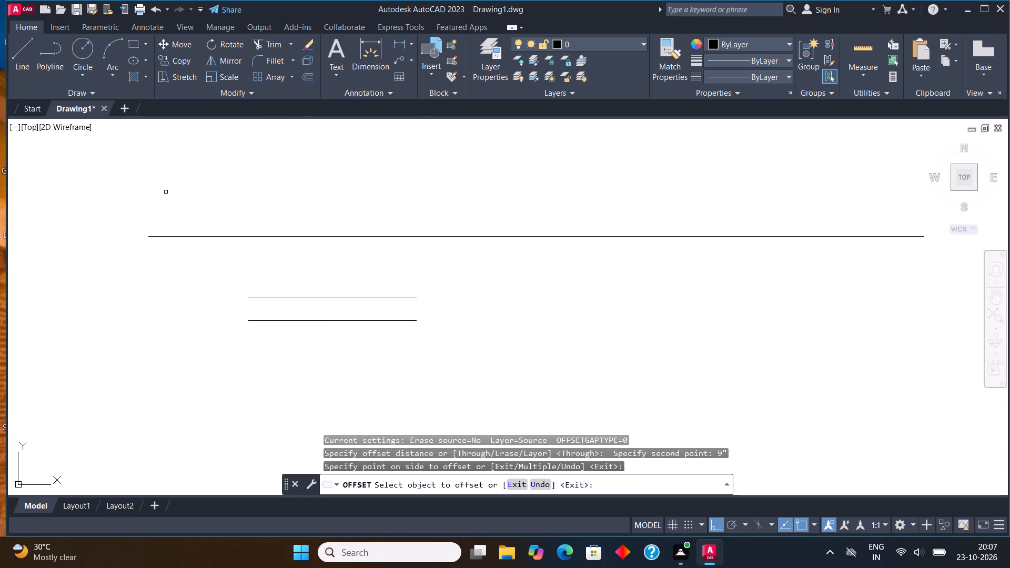
Complete a rectangle below the lower 5'6" line with a 4' left side, a 5'6" bottom and a closing right side.
{"action": "left_click", "coordinate": [22, 56]}
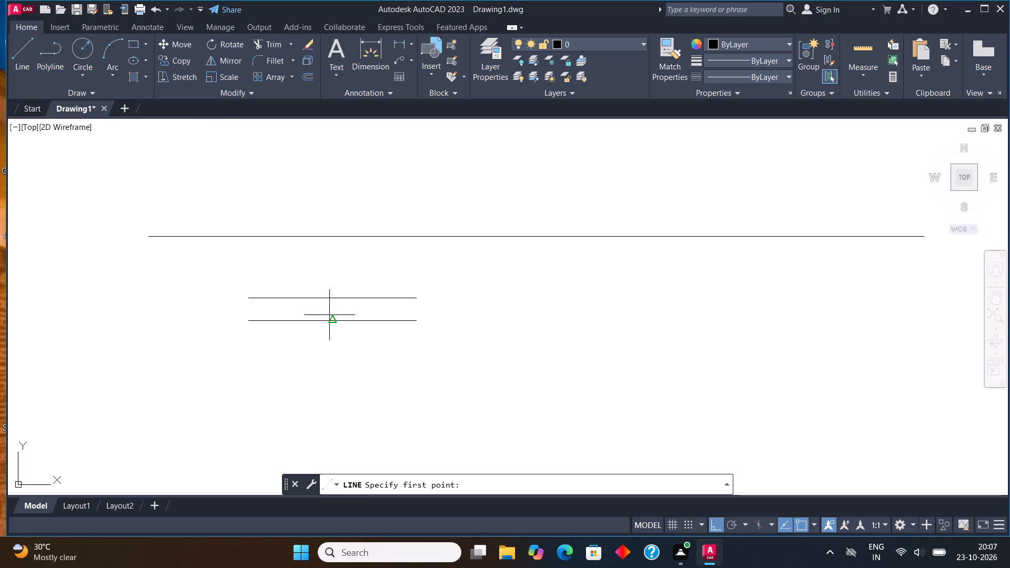
{"action": "left_click", "coordinate": [249, 324]}
{"action": "type", "text": "4'"}
{"action": "key", "text": "Return"}
{"action": "middle_click_drag", "start_coordinate": [287, 362], "coordinate": [300, 284]}
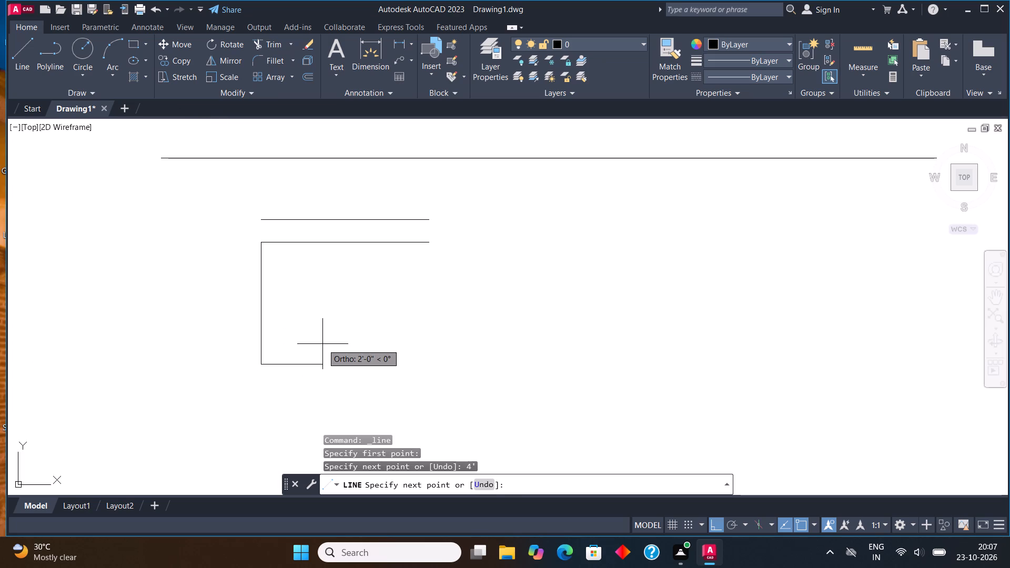
{"action": "type", "text": "5'6\""}
{"action": "key", "text": "Return"}
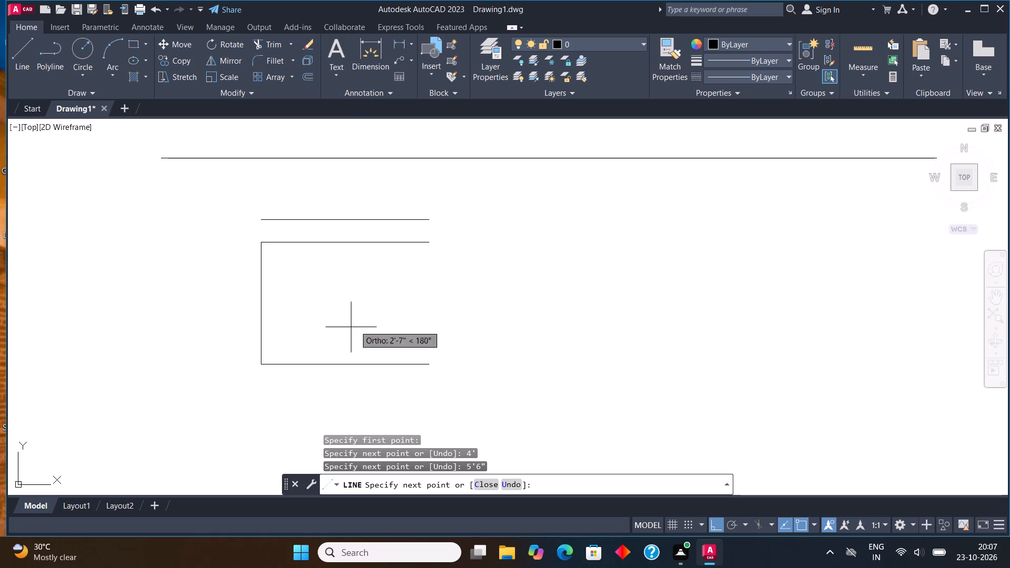
{"action": "left_click", "coordinate": [431, 248]}
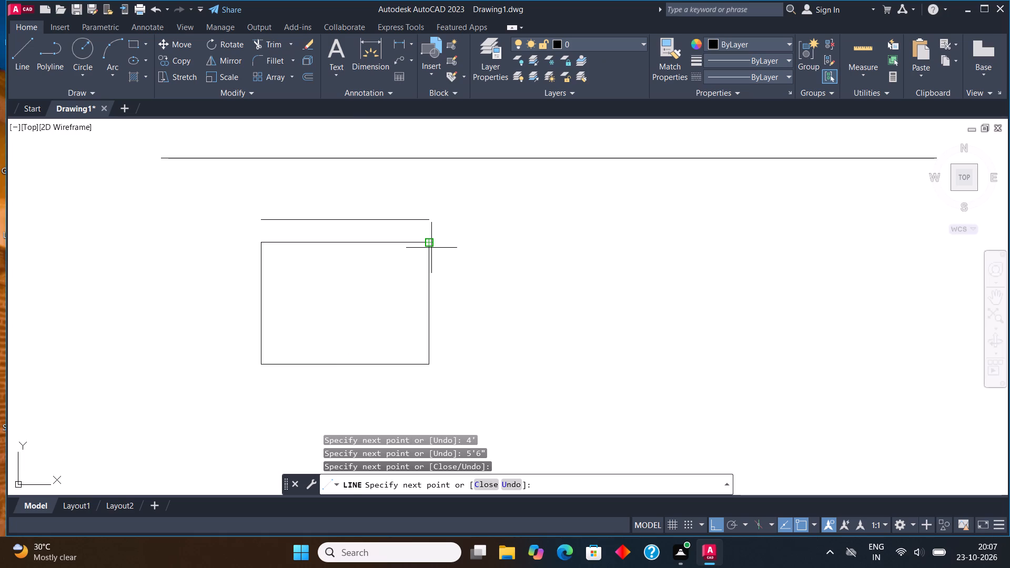
{"action": "key", "text": "Escape"}
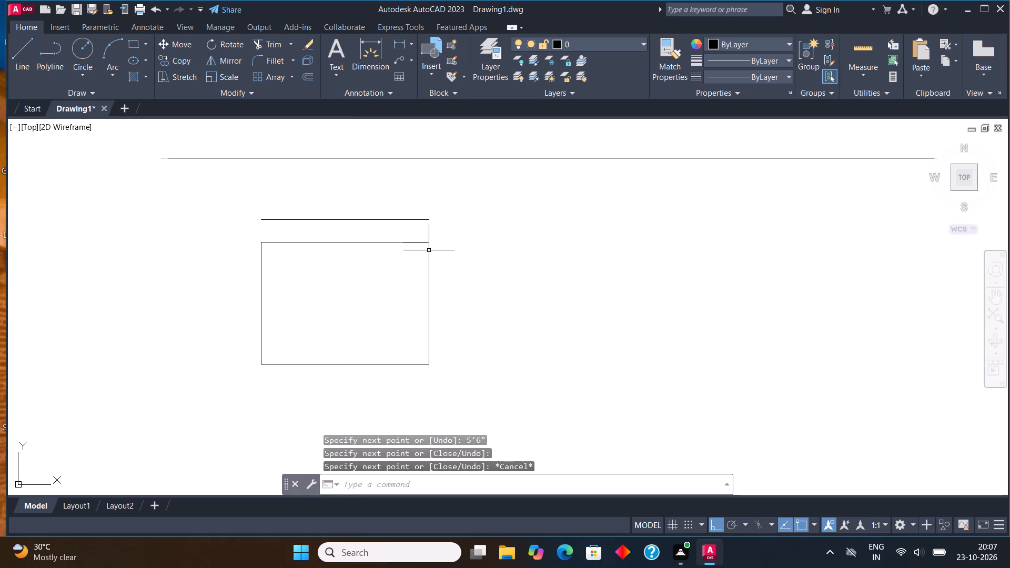
Offset the rectangle's left side outward by 9".
{"action": "left_click", "coordinate": [312, 310]}
{"action": "left_click", "coordinate": [205, 285]}
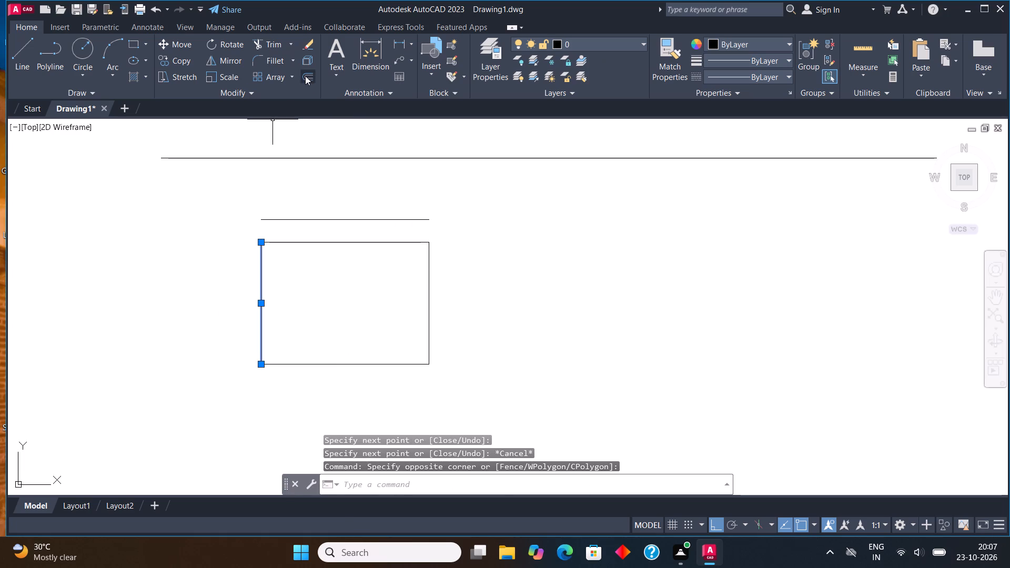
{"action": "left_click", "coordinate": [305, 76]}
{"action": "left_click", "coordinate": [261, 296]}
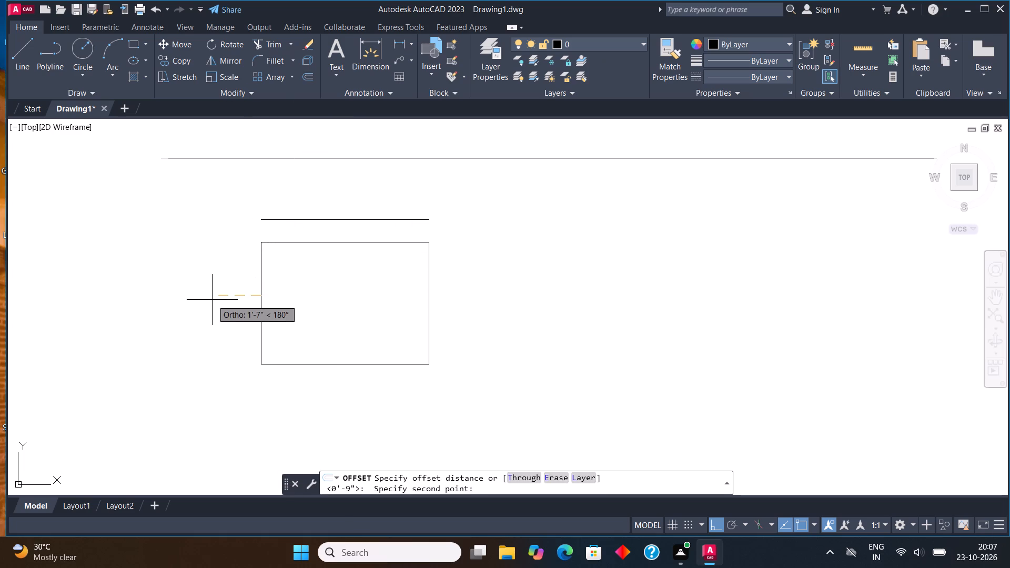
{"action": "type", "text": "9\""}
{"action": "key", "text": "Return"}
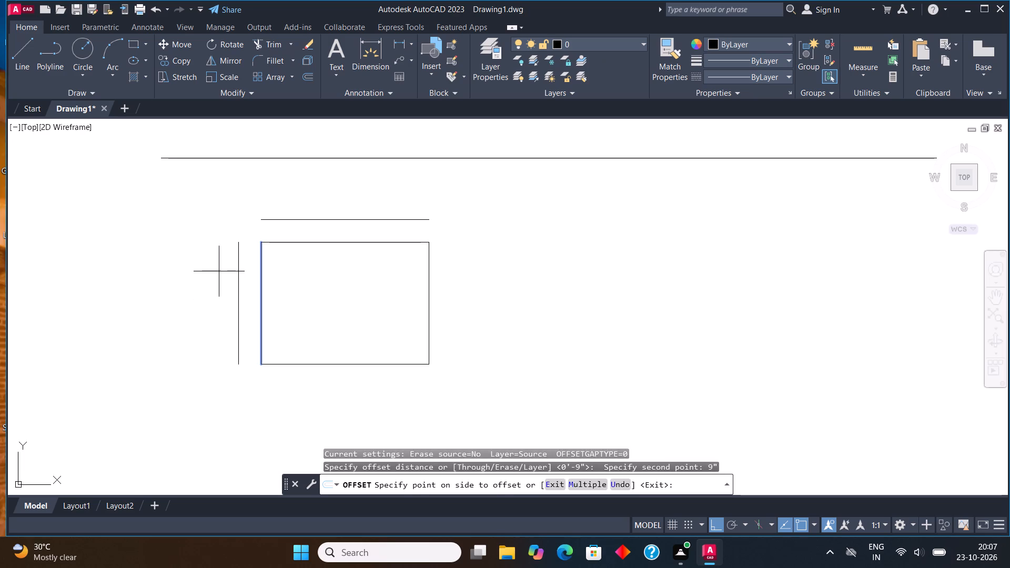
{"action": "left_click", "coordinate": [219, 271]}
{"action": "key", "text": "Escape"}
Offset the rectangle's bottom and right sides outward by 4.5".
{"action": "left_click_drag", "start_coordinate": [462, 387], "coordinate": [454, 380]}
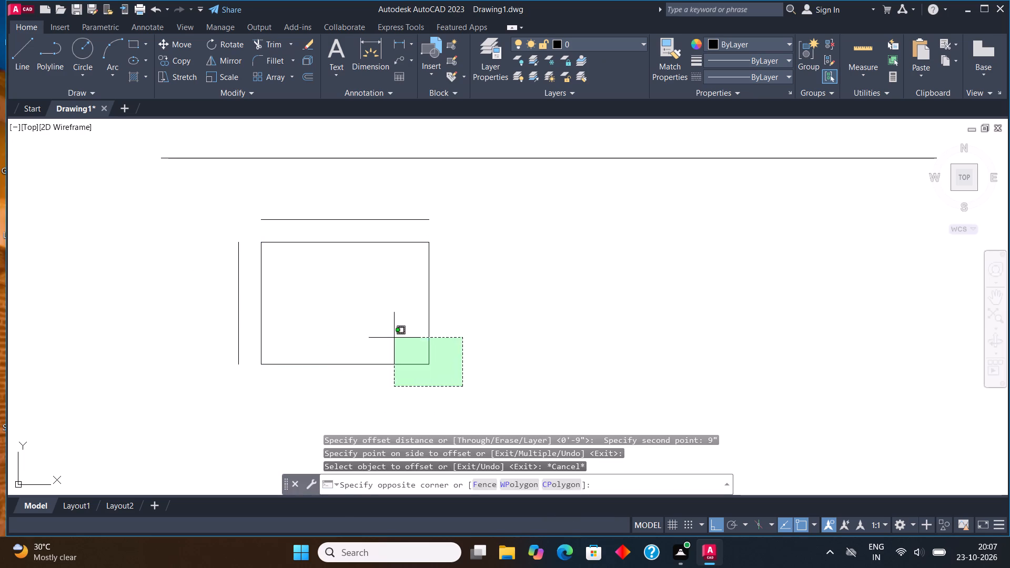
{"action": "left_click", "coordinate": [394, 338]}
{"action": "left_click", "coordinate": [308, 75]}
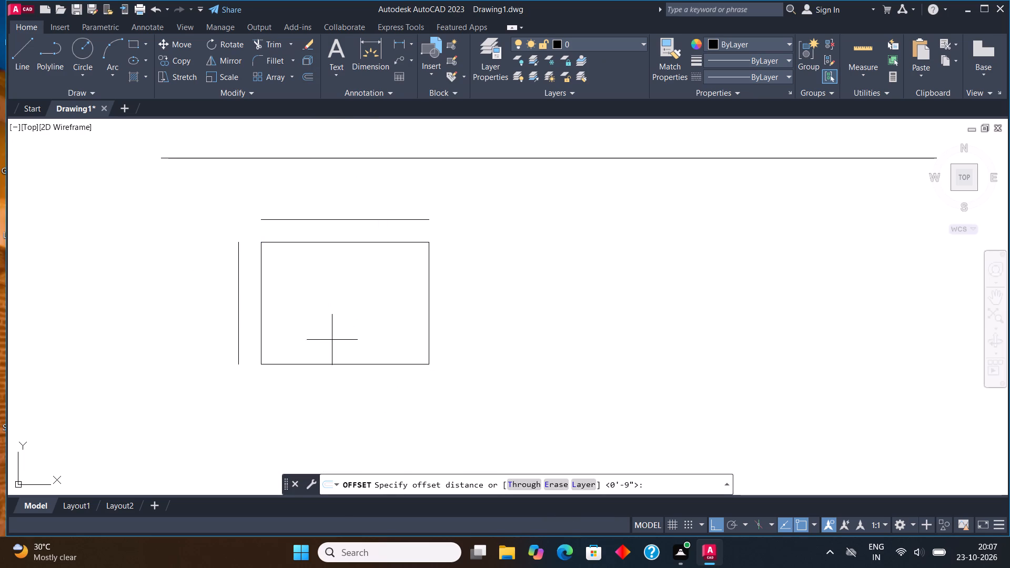
{"action": "left_click", "coordinate": [342, 365]}
{"action": "type", "text": "4.5\""}
{"action": "key", "text": "Return"}
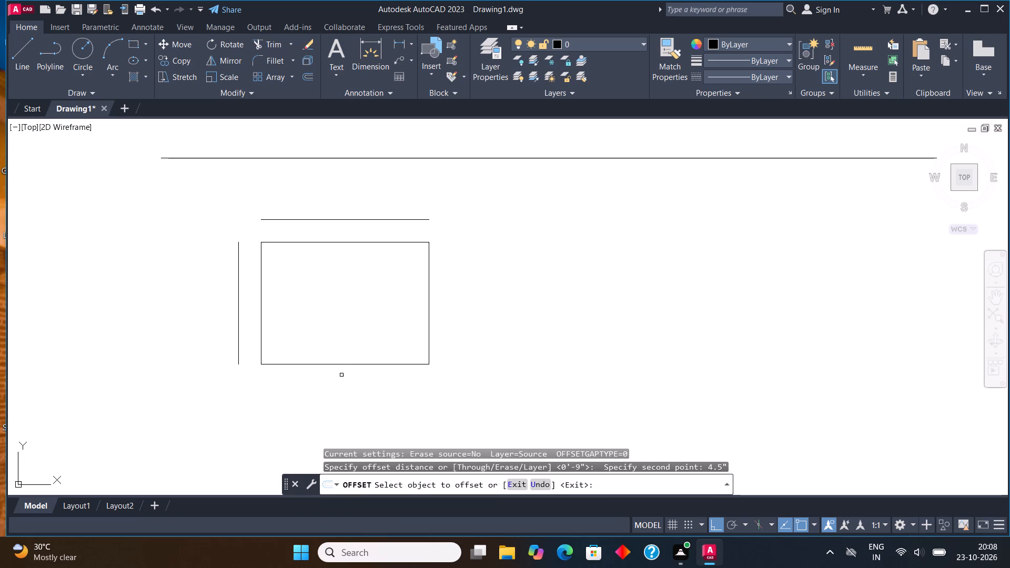
{"action": "left_click", "coordinate": [342, 367]}
{"action": "left_click", "coordinate": [346, 383]}
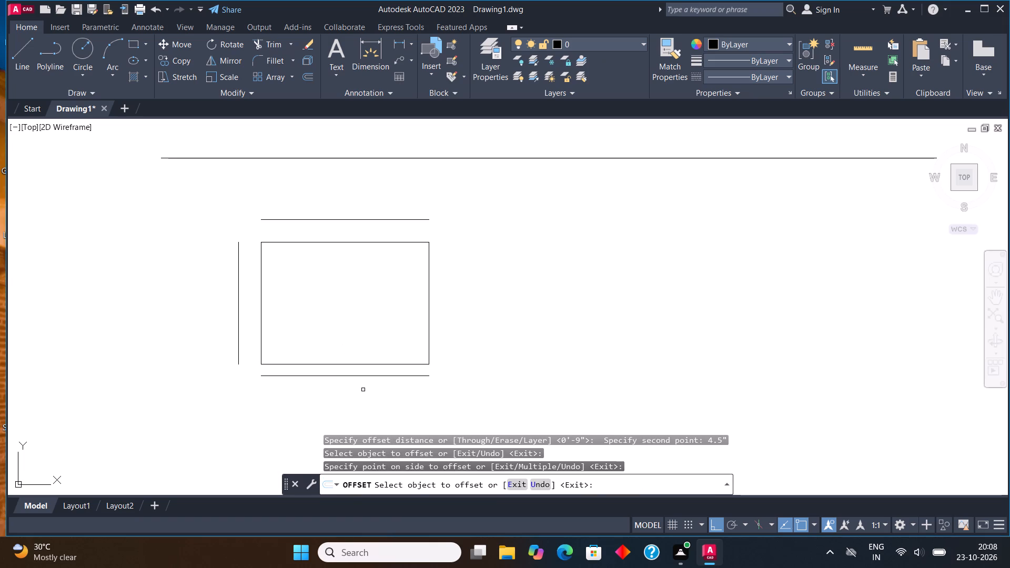
{"action": "left_click", "coordinate": [429, 281]}
{"action": "left_click", "coordinate": [458, 288]}
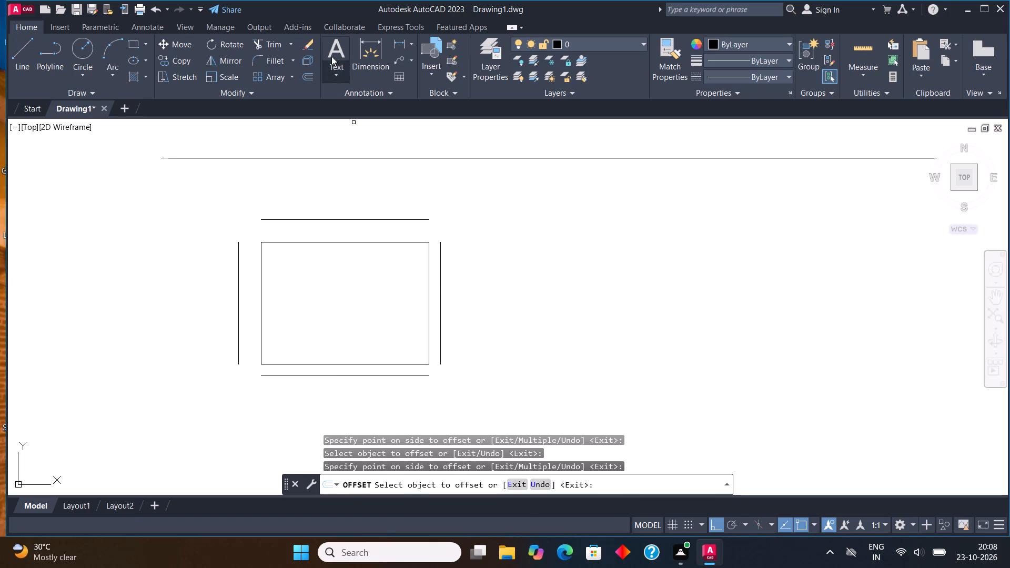
Fillet the four outer offset lines together at their corners to close the outer wall outline.
{"action": "left_click", "coordinate": [276, 61]}
{"action": "left_click", "coordinate": [235, 271]}
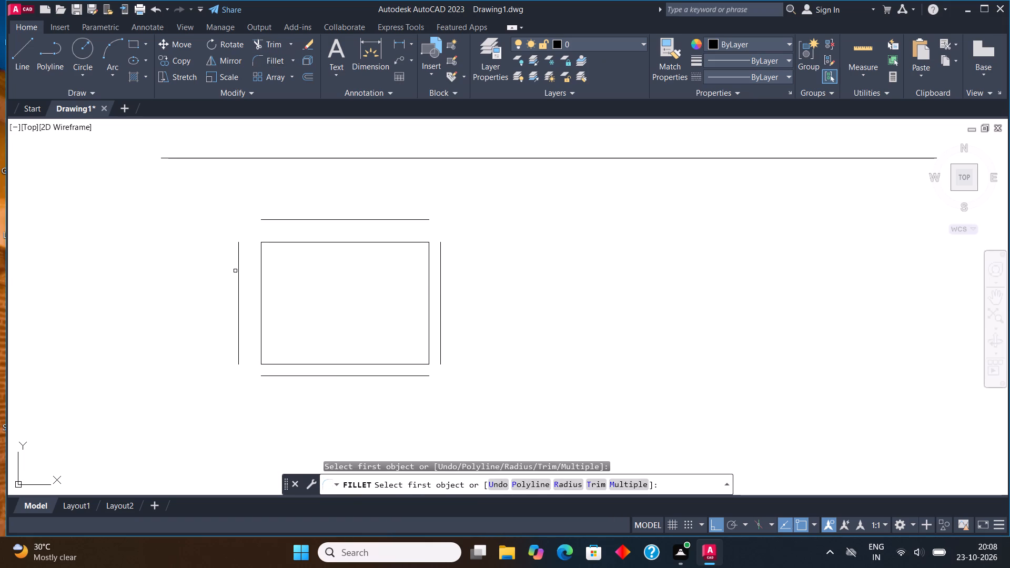
{"action": "left_click", "coordinate": [239, 273]}
{"action": "left_click", "coordinate": [276, 221]}
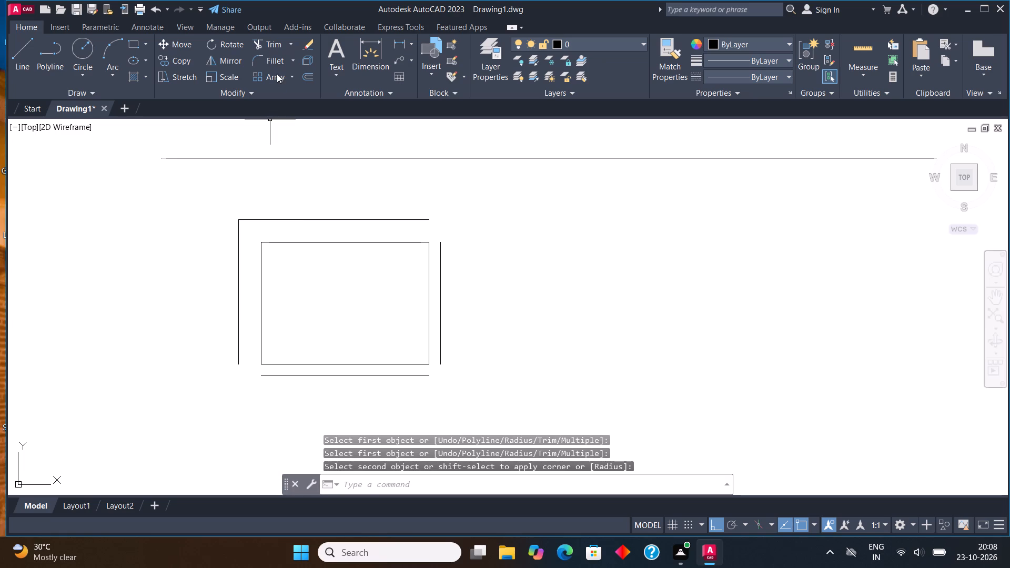
{"action": "left_click", "coordinate": [272, 64]}
{"action": "left_click", "coordinate": [239, 295]}
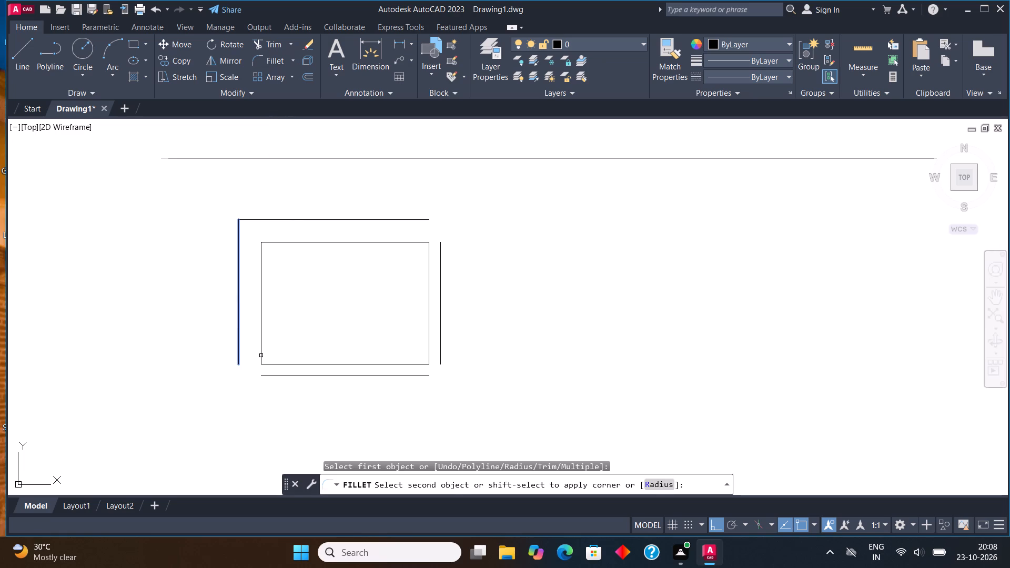
{"action": "left_click", "coordinate": [278, 377]}
{"action": "left_click", "coordinate": [263, 59]}
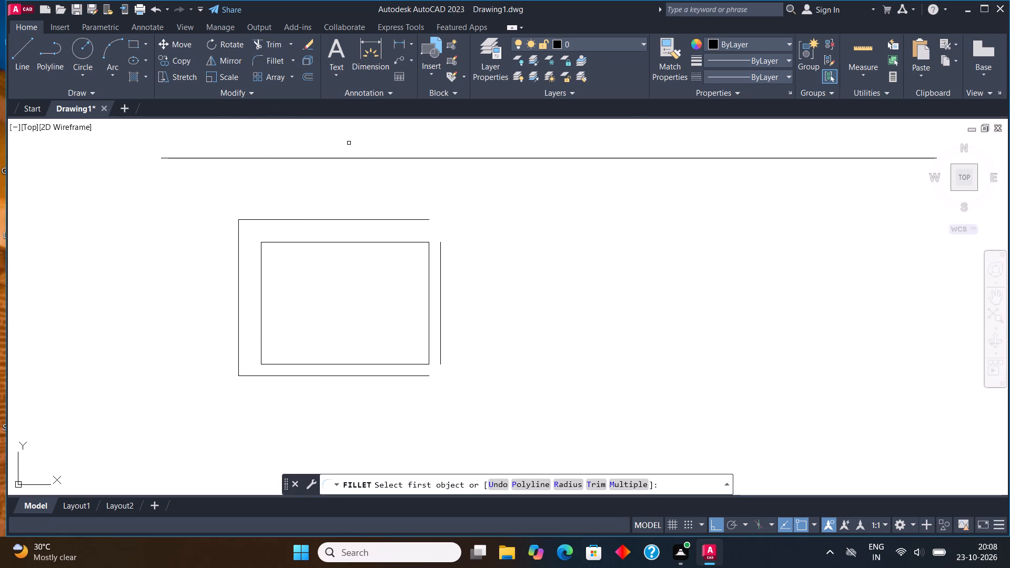
{"action": "left_click", "coordinate": [413, 220]}
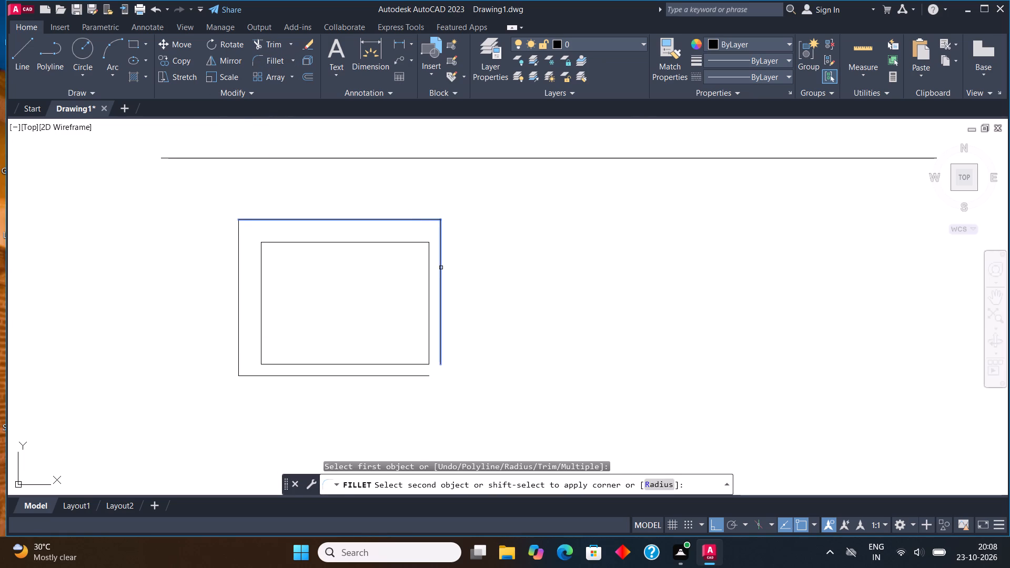
{"action": "left_click", "coordinate": [441, 268]}
{"action": "left_click", "coordinate": [272, 63]}
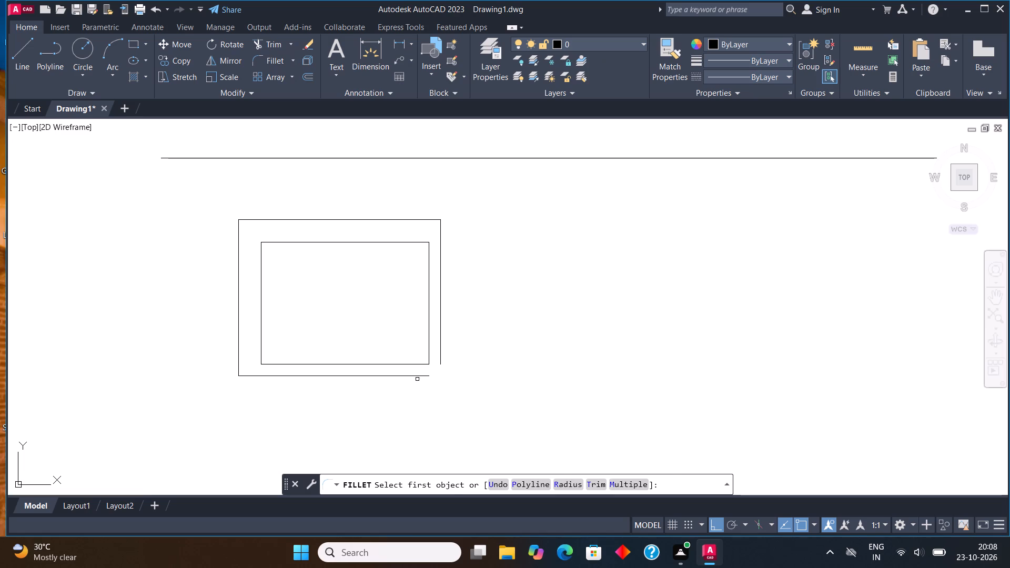
{"action": "left_click", "coordinate": [417, 378]}
{"action": "left_click", "coordinate": [441, 345]}
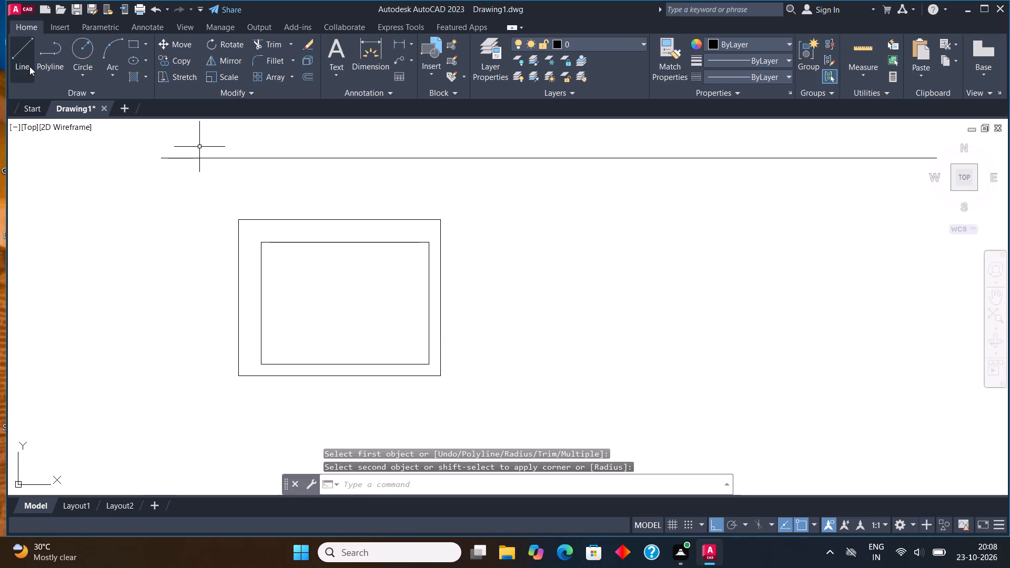
Draw an adjoining room from the inner top-right corner across the wall: 5'6" right, 4' down, and back to the outer wall line.
{"action": "left_click", "coordinate": [29, 66]}
{"action": "scroll", "coordinate": [408, 233], "scroll_direction": "up", "scroll_amount": 1}
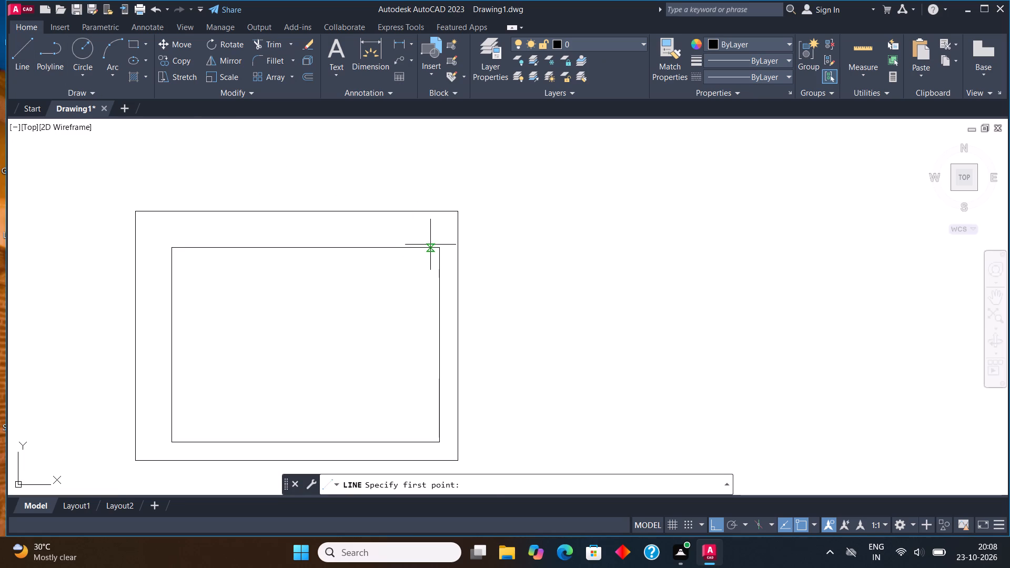
{"action": "left_click", "coordinate": [439, 249]}
{"action": "left_click", "coordinate": [457, 249]}
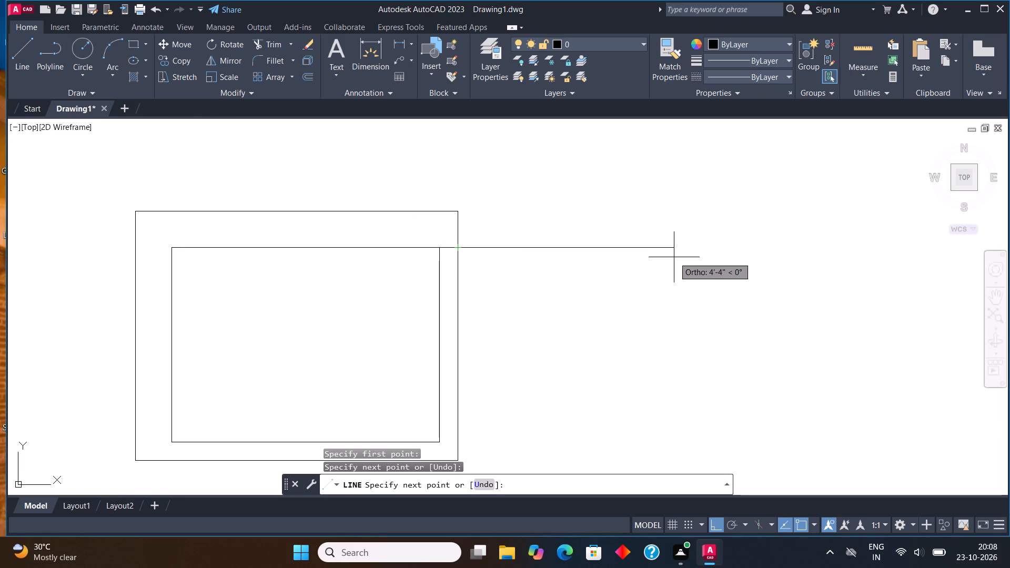
{"action": "key", "text": "6"}
{"action": "key", "text": "BackSpace"}
{"action": "type", "text": "5'6\""}
{"action": "key", "text": "Return"}
{"action": "scroll", "coordinate": [662, 257], "scroll_direction": "down", "scroll_amount": 1}
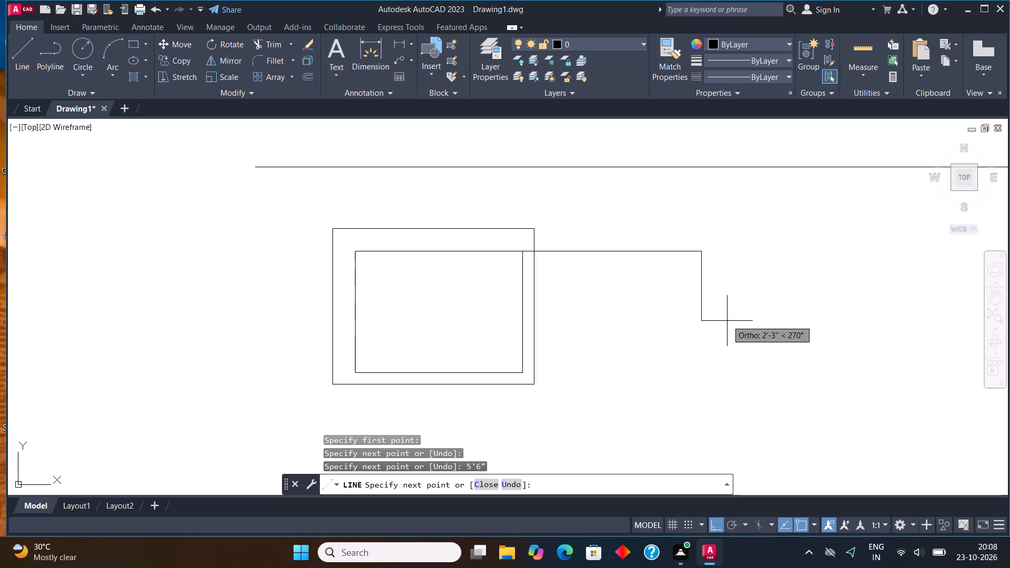
{"action": "type", "text": "4'"}
{"action": "key", "text": "Return"}
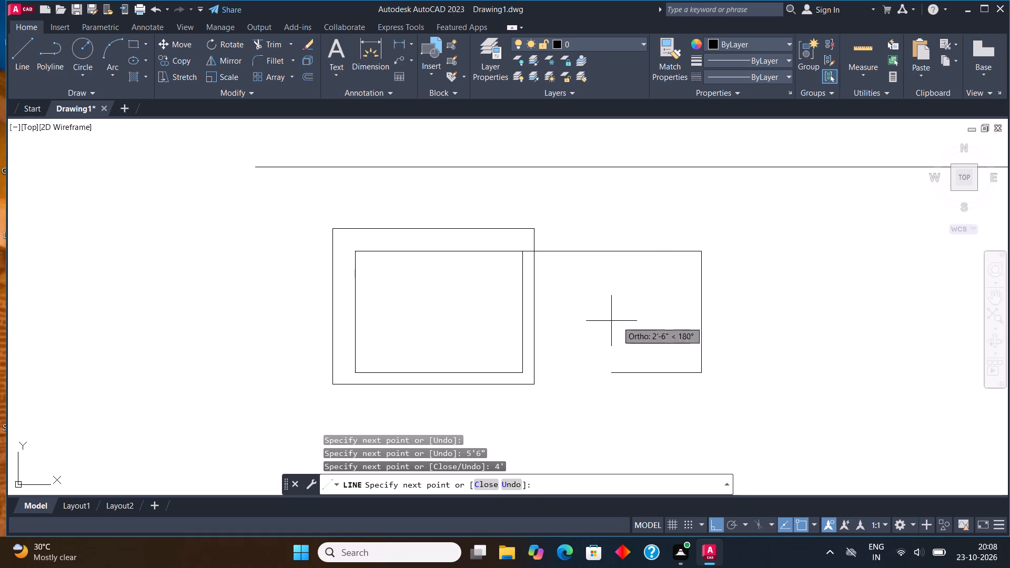
{"action": "left_click", "coordinate": [535, 377]}
{"action": "key", "text": "Escape"}
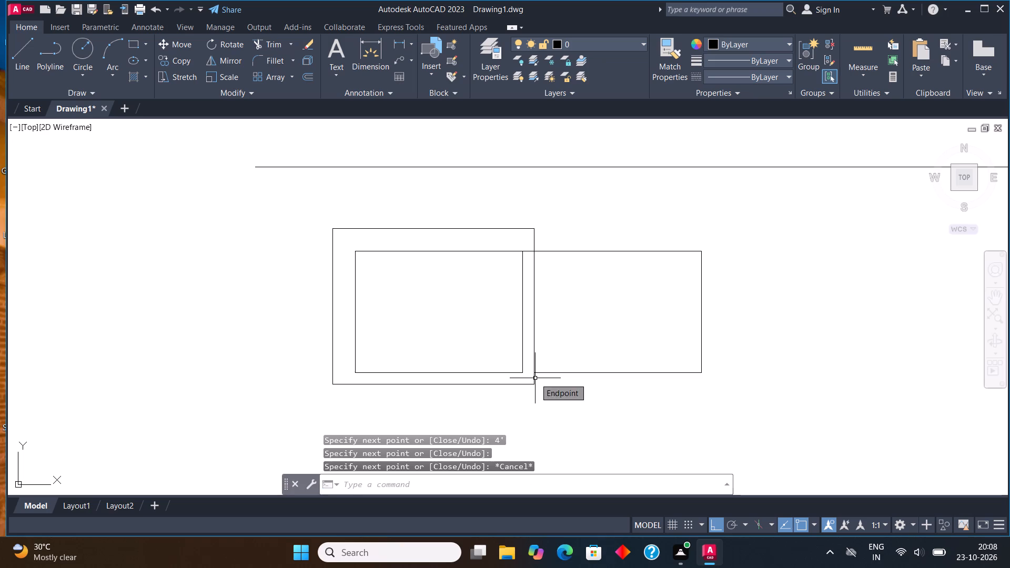
Offset the adjoining room's top line upward by 9".
{"action": "scroll", "coordinate": [453, 268], "scroll_direction": "down", "scroll_amount": 2}
{"action": "scroll", "coordinate": [585, 280], "scroll_direction": "up", "scroll_amount": 3}
{"action": "scroll", "coordinate": [537, 333], "scroll_direction": "down", "scroll_amount": 2}
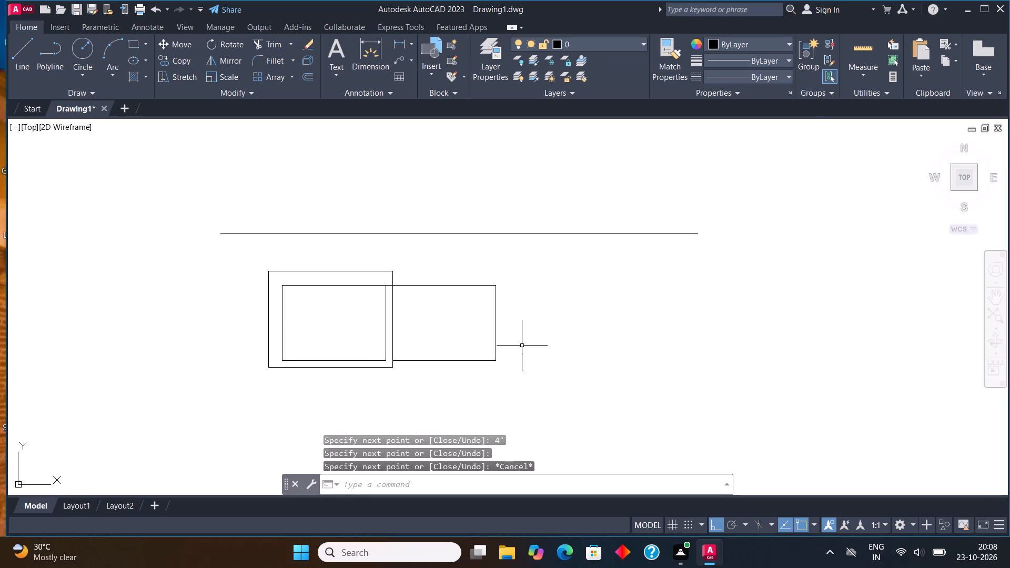
{"action": "middle_click_drag", "start_coordinate": [484, 349], "coordinate": [498, 352]}
{"action": "left_click_drag", "start_coordinate": [520, 380], "coordinate": [516, 366]}
{"action": "left_click", "coordinate": [473, 253]}
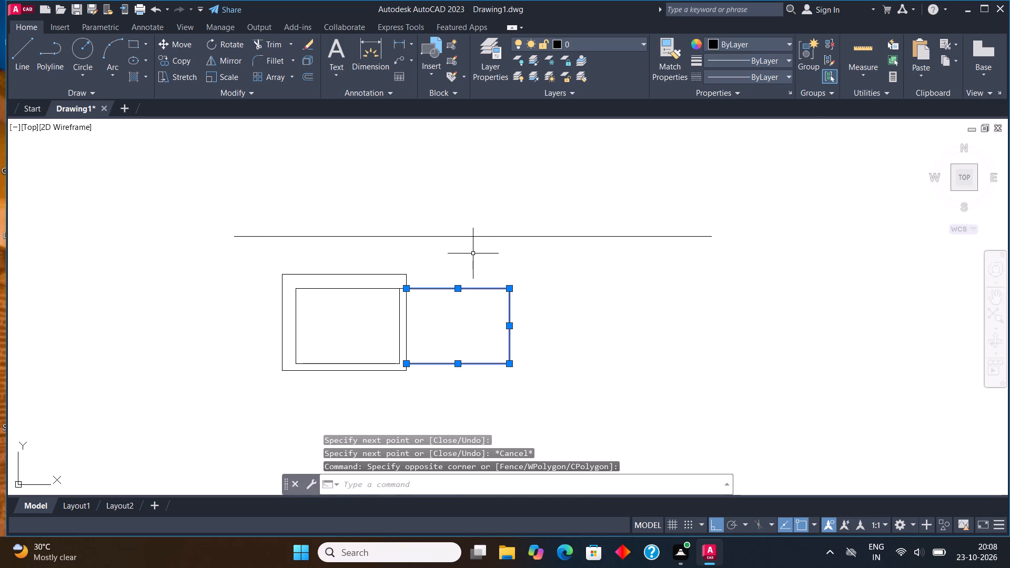
{"action": "left_click", "coordinate": [306, 75]}
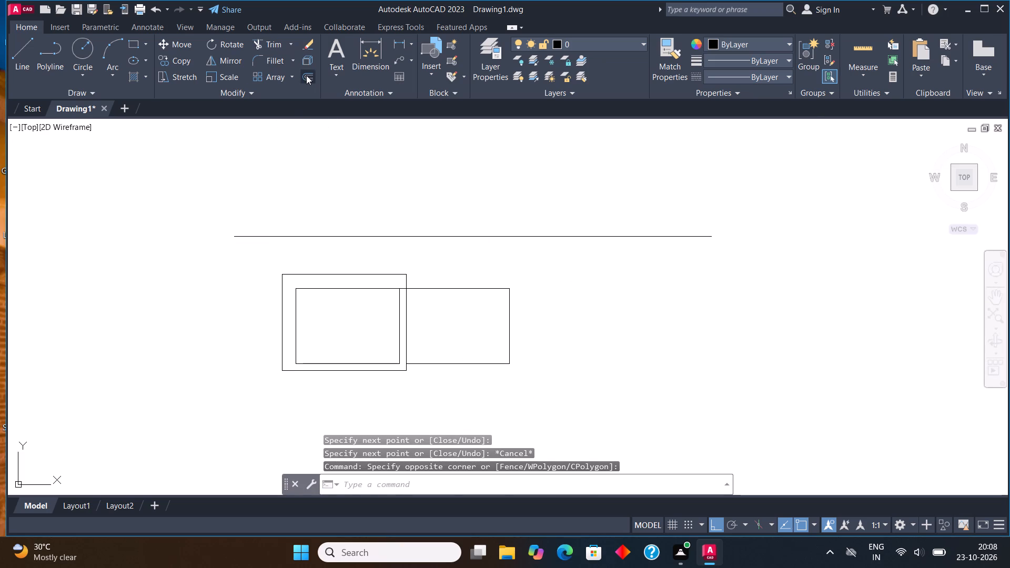
{"action": "left_click", "coordinate": [461, 289]}
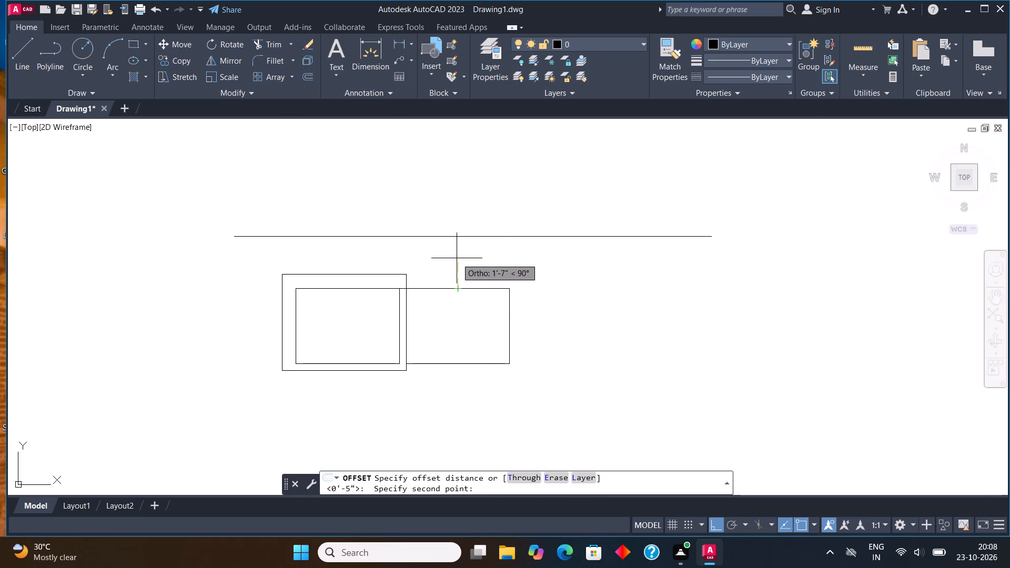
{"action": "type", "text": "9\""}
{"action": "key", "text": "Return"}
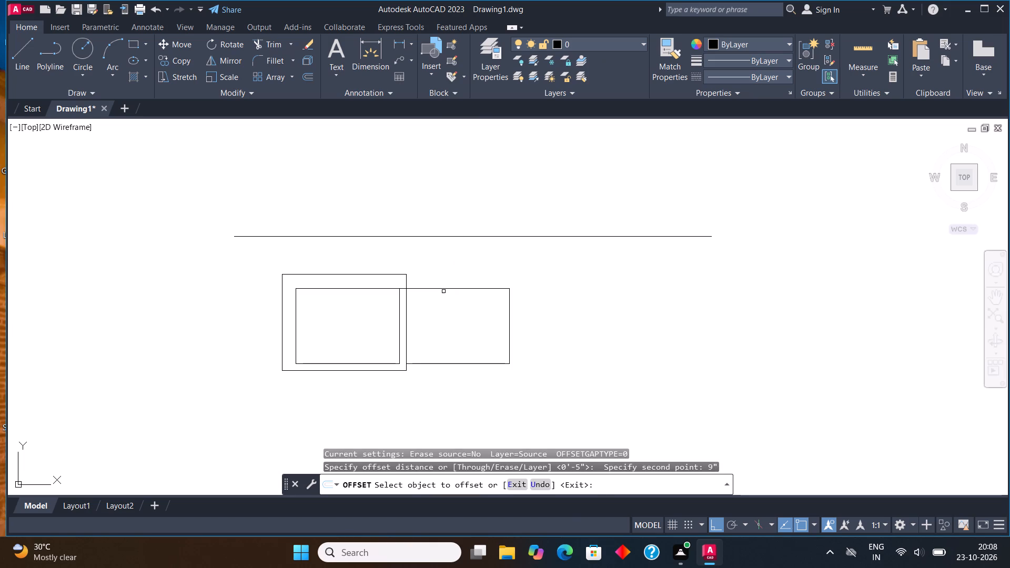
{"action": "left_click", "coordinate": [440, 278]}
{"action": "left_click", "coordinate": [445, 287]}
{"action": "left_click", "coordinate": [456, 263]}
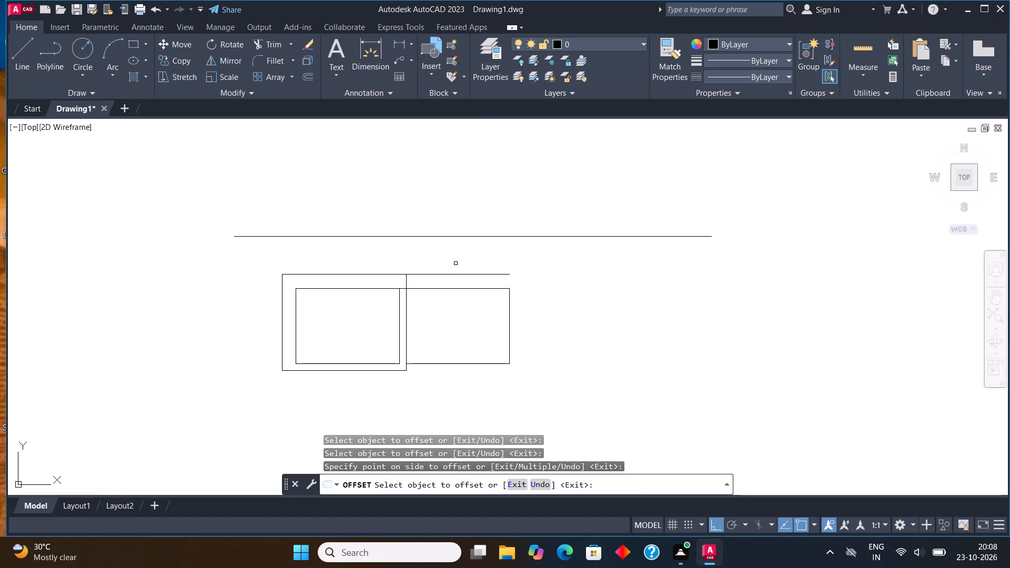
{"action": "key", "text": "Escape"}
Offset the adjoining room's bottom and right sides outward by 4.5".
{"action": "left_click_drag", "start_coordinate": [524, 387], "coordinate": [522, 382]}
{"action": "left_click", "coordinate": [513, 351]}
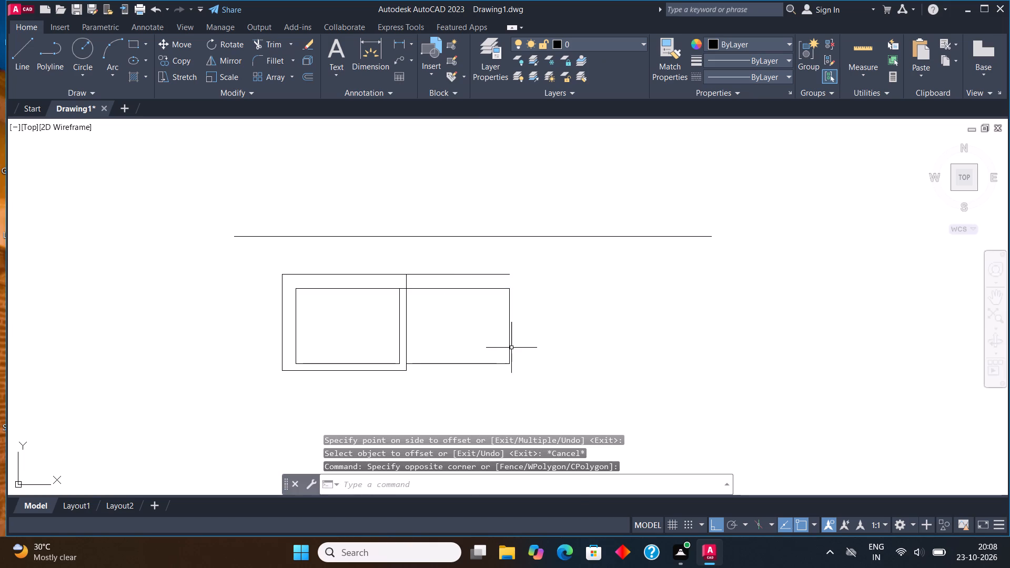
{"action": "left_click", "coordinate": [505, 341]}
{"action": "left_click", "coordinate": [516, 378]}
{"action": "left_click_drag", "start_coordinate": [524, 384], "coordinate": [522, 375]}
{"action": "left_click", "coordinate": [504, 341]}
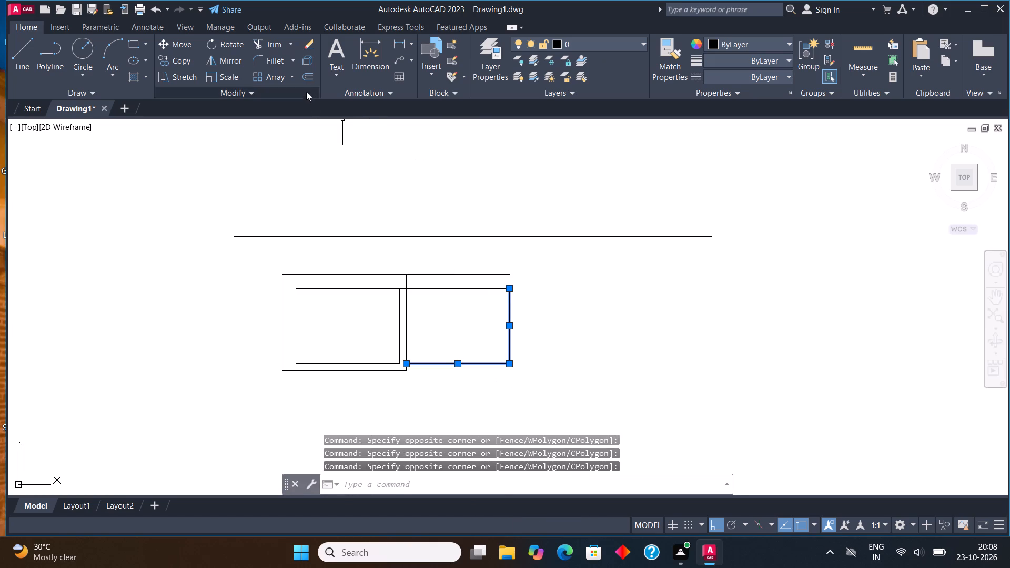
{"action": "left_click", "coordinate": [306, 74]}
{"action": "left_click", "coordinate": [462, 367]}
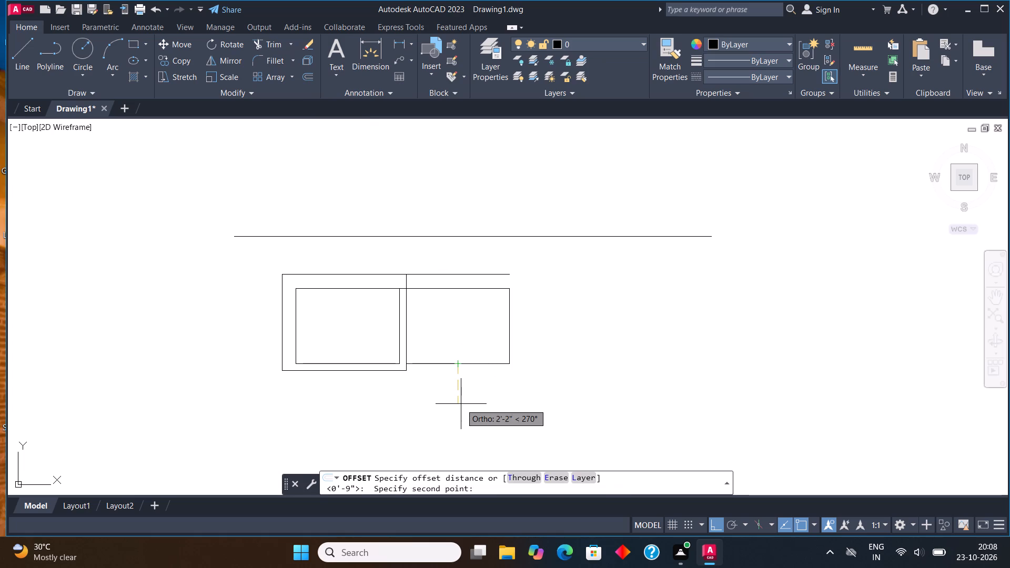
{"action": "type", "text": "4.5\""}
{"action": "key", "text": "Return"}
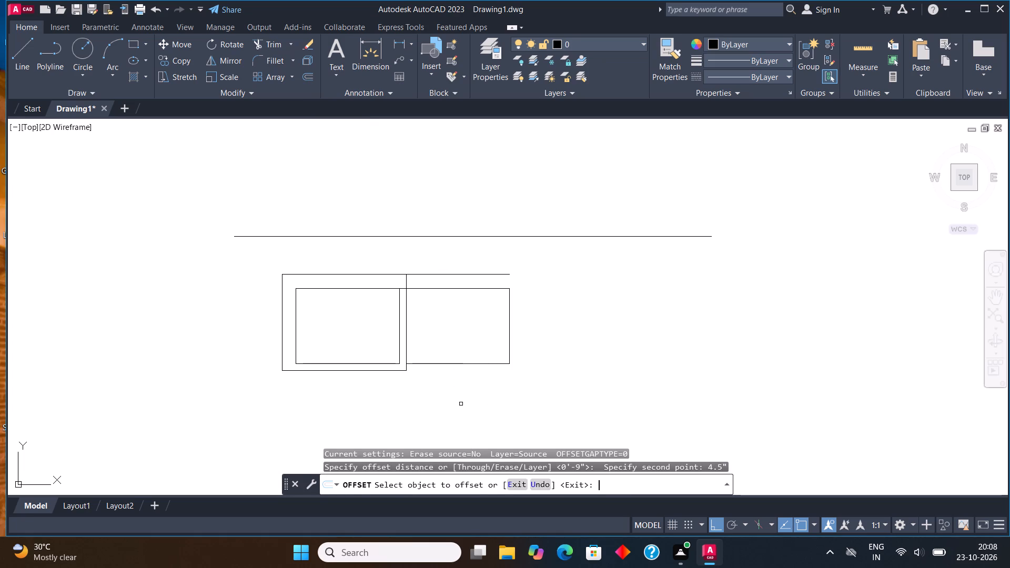
{"action": "left_click", "coordinate": [448, 363]}
{"action": "left_click", "coordinate": [450, 385]}
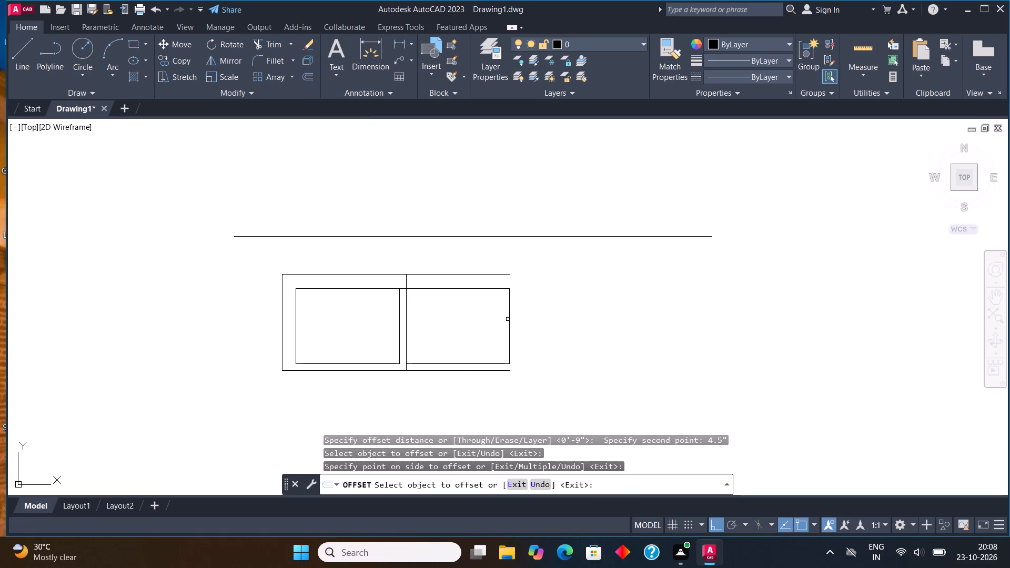
{"action": "left_click", "coordinate": [511, 321]}
{"action": "left_click", "coordinate": [527, 322]}
Fillet the adjoining room's outer offset lines together at the top-right and bottom-right corners.
{"action": "left_click", "coordinate": [269, 55]}
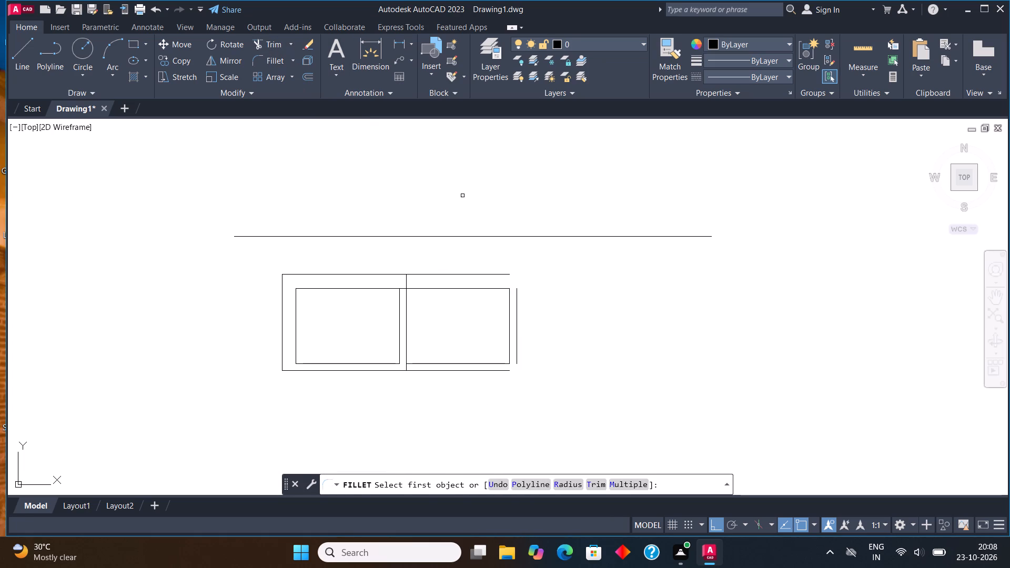
{"action": "left_click", "coordinate": [507, 271]}
{"action": "left_click", "coordinate": [507, 276]}
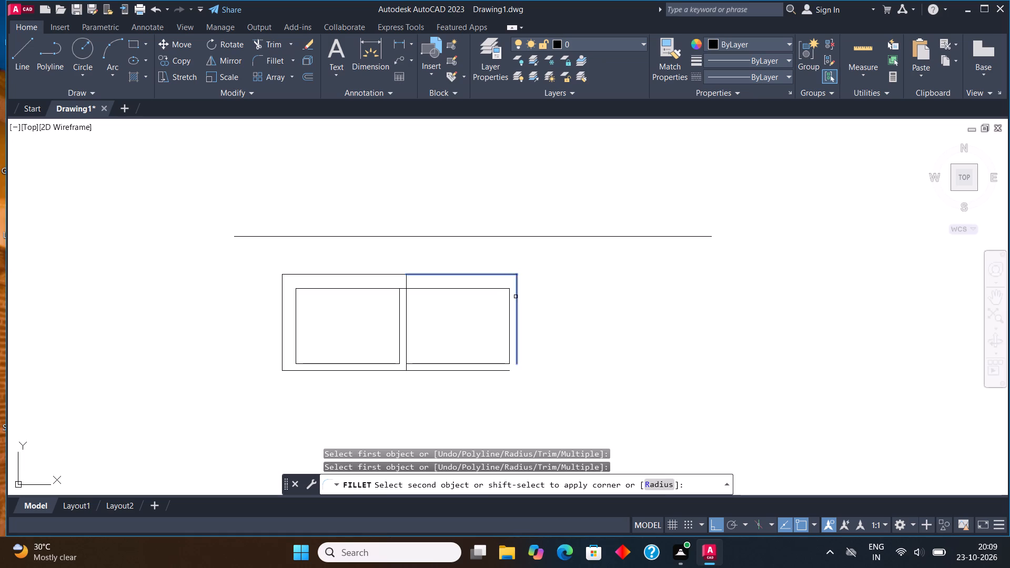
{"action": "left_click", "coordinate": [516, 297]}
{"action": "left_click", "coordinate": [268, 62]}
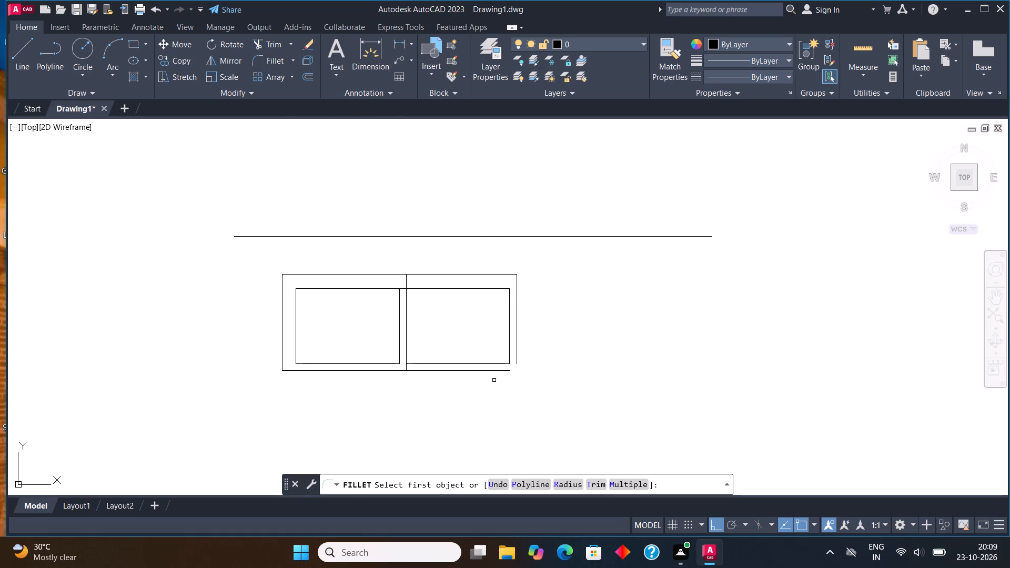
{"action": "left_click", "coordinate": [496, 369]}
{"action": "left_click", "coordinate": [518, 349]}
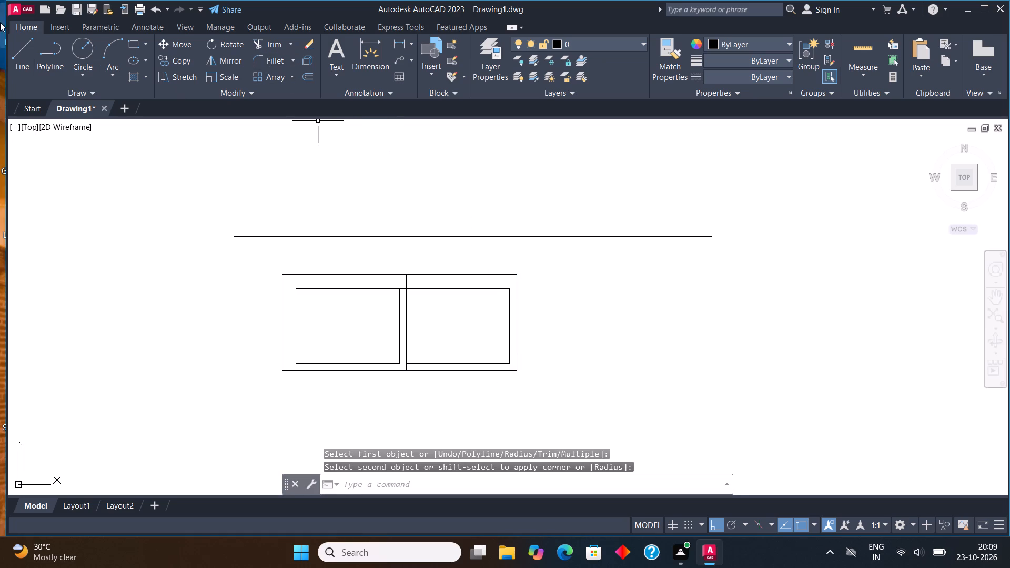
Draw a 12' horizontal line to the right from the outer top-right corner of the adjoining room's wall.
{"action": "left_click", "coordinate": [26, 50]}
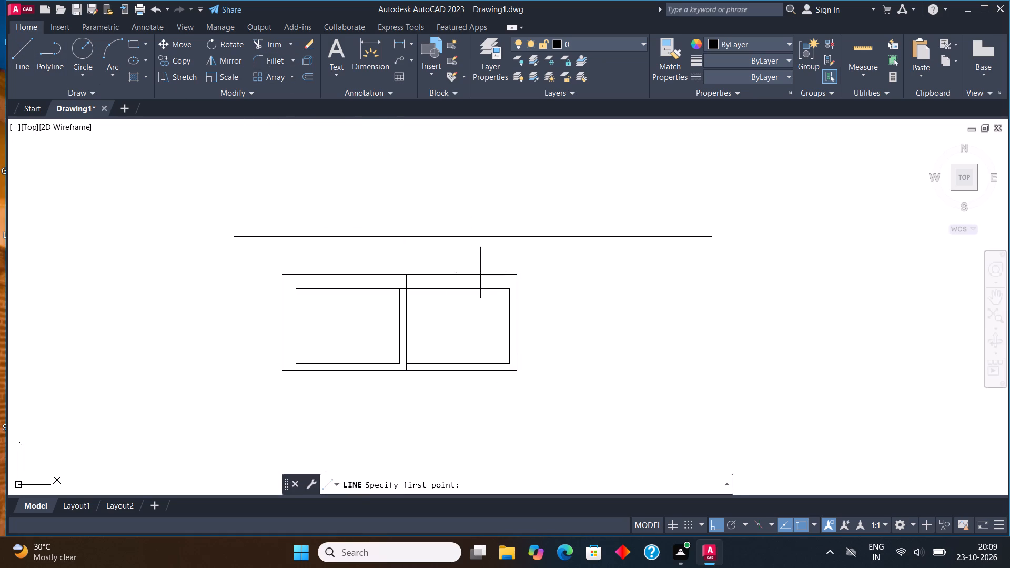
{"action": "scroll", "coordinate": [520, 277], "scroll_direction": "up", "scroll_amount": 1}
{"action": "left_click", "coordinate": [514, 274]}
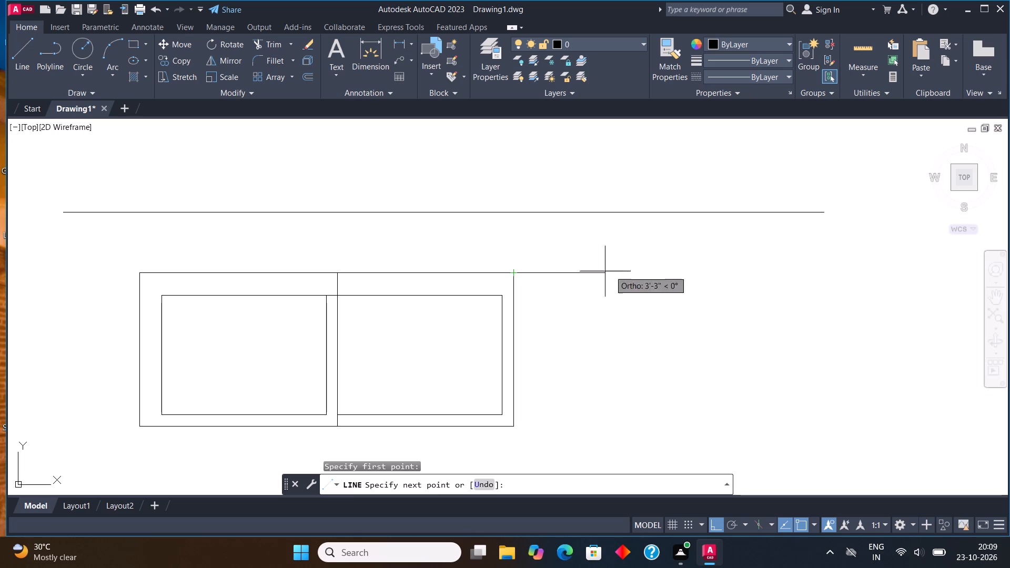
{"action": "type", "text": "12'"}
{"action": "key", "text": "Return"}
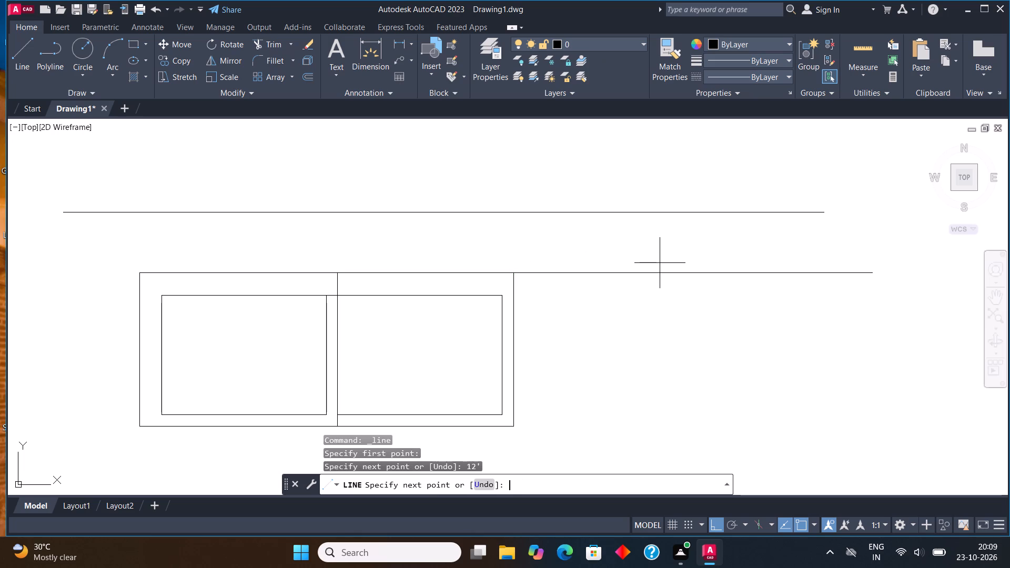
{"action": "key", "text": "Escape"}
Offset the 12' horizontal line downward by 9".
{"action": "scroll", "coordinate": [409, 258], "scroll_direction": "down", "scroll_amount": 3}
{"action": "scroll", "coordinate": [491, 262], "scroll_direction": "up", "scroll_amount": 2}
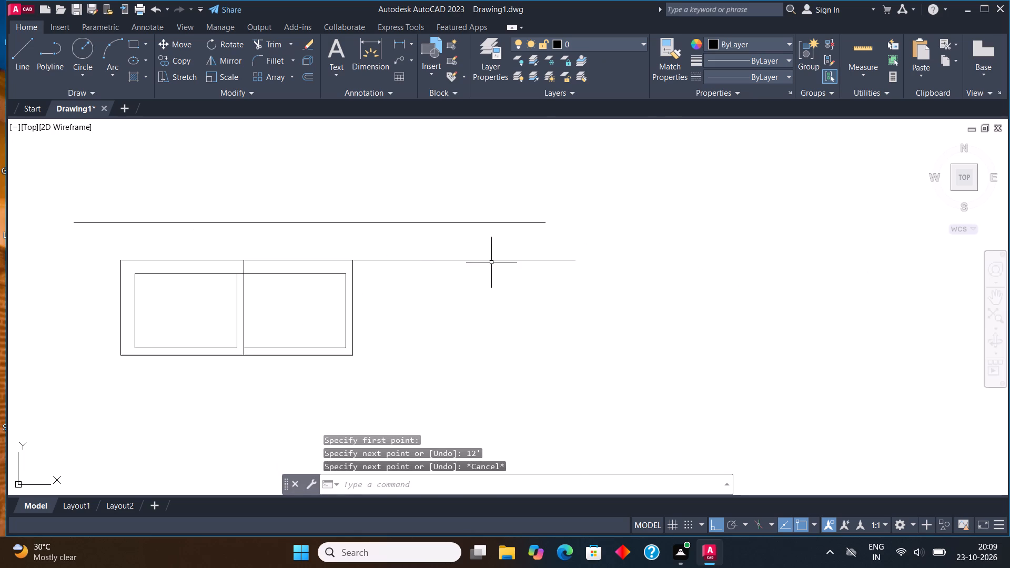
{"action": "left_click", "coordinate": [483, 276]}
{"action": "left_click", "coordinate": [473, 251]}
{"action": "left_click", "coordinate": [304, 73]}
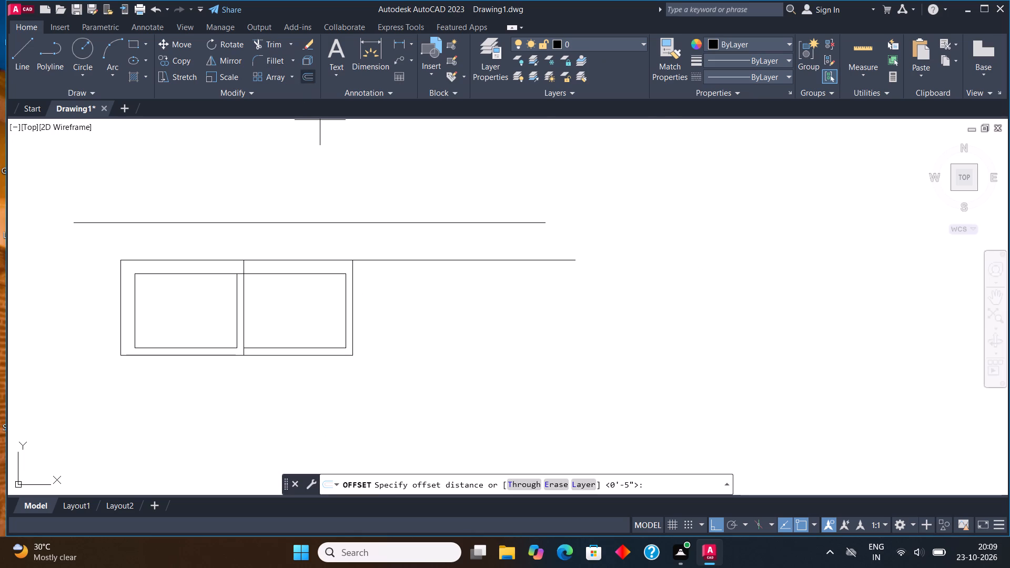
{"action": "left_click", "coordinate": [451, 262]}
{"action": "type", "text": "9\""}
{"action": "key", "text": "Return"}
{"action": "left_click", "coordinate": [461, 349]}
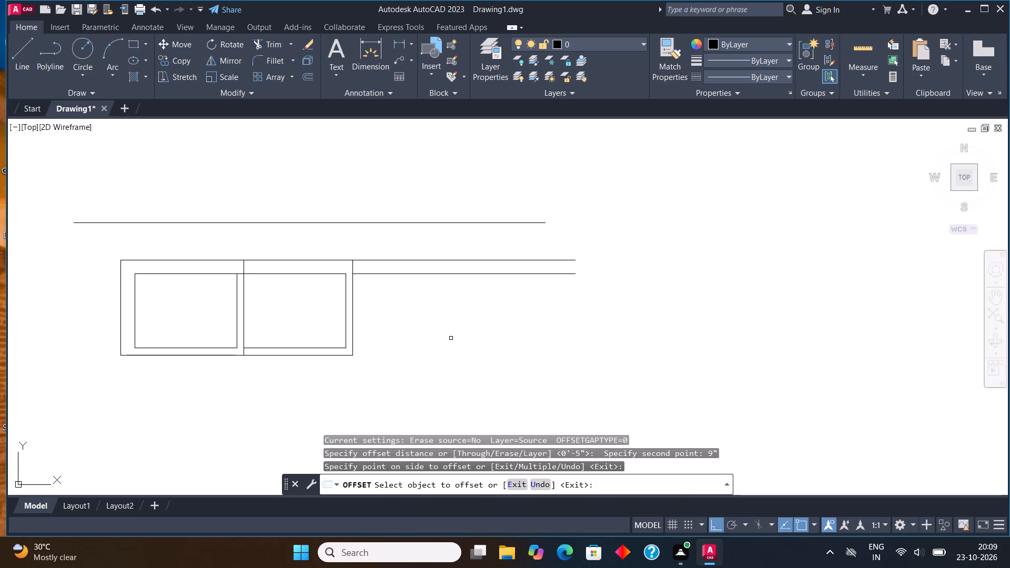
{"action": "key", "text": "Escape"}
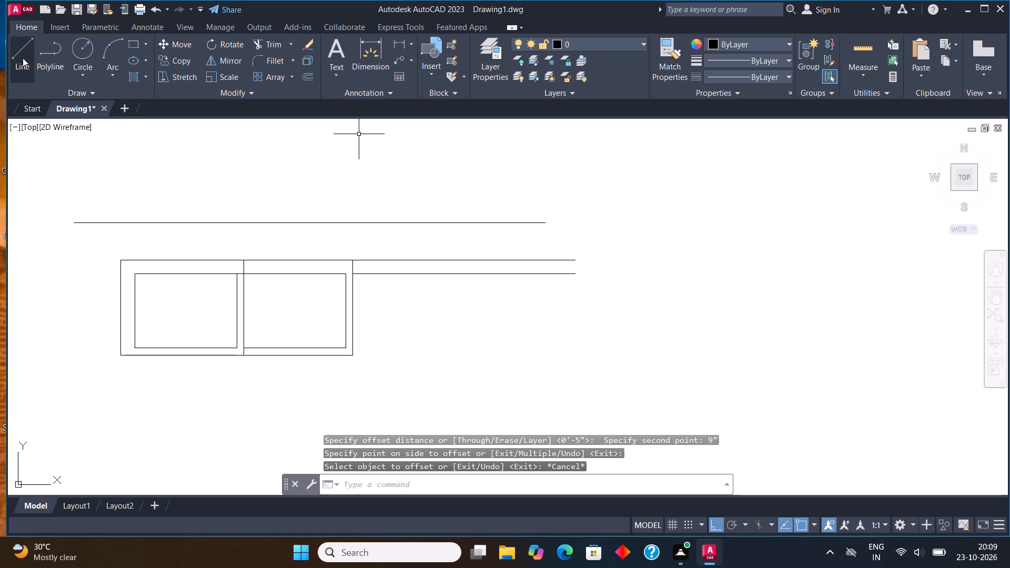
Draw a large room from the offset line's right end: 12' down, 12' left, and up to the adjoining room's outer bottom-right corner.
{"action": "left_click", "coordinate": [23, 58]}
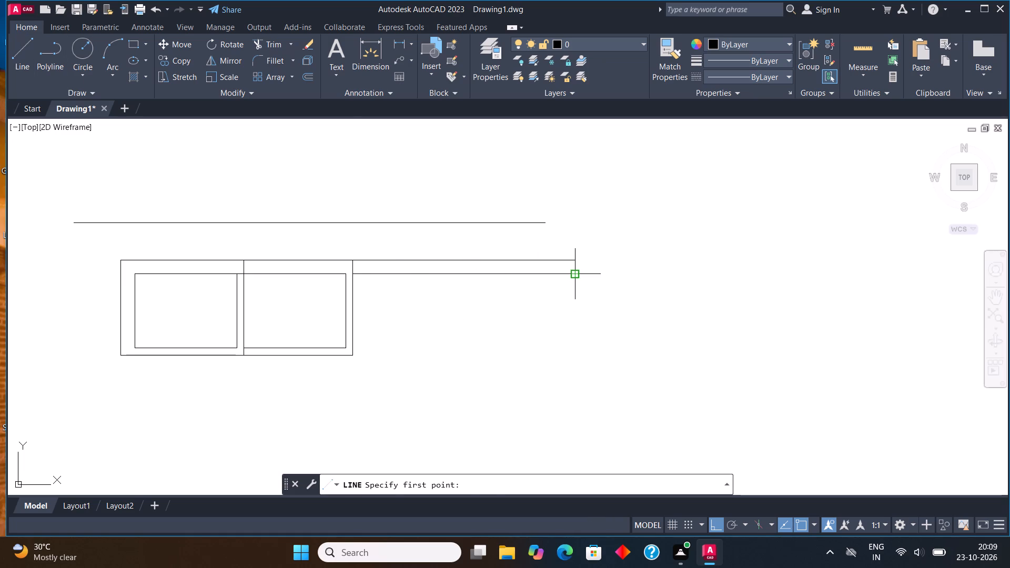
{"action": "left_click", "coordinate": [579, 277]}
{"action": "middle_click_drag", "start_coordinate": [579, 334], "coordinate": [579, 320]}
{"action": "scroll", "coordinate": [579, 334], "scroll_direction": "up", "scroll_amount": 1}
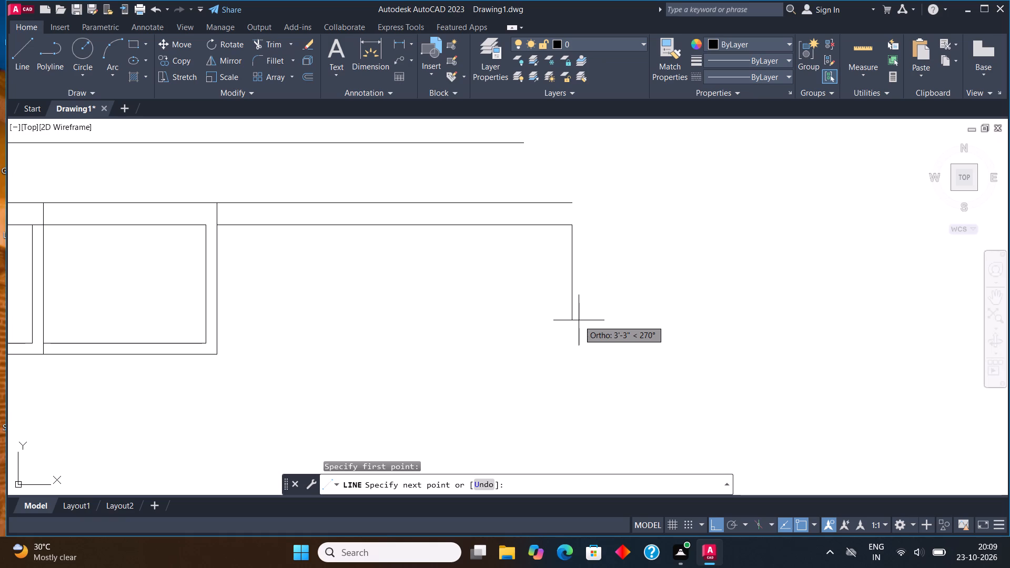
{"action": "type", "text": "12'"}
{"action": "key", "text": "Return"}
{"action": "scroll", "coordinate": [569, 361], "scroll_direction": "down", "scroll_amount": 4}
{"action": "scroll", "coordinate": [545, 389], "scroll_direction": "up", "scroll_amount": 3}
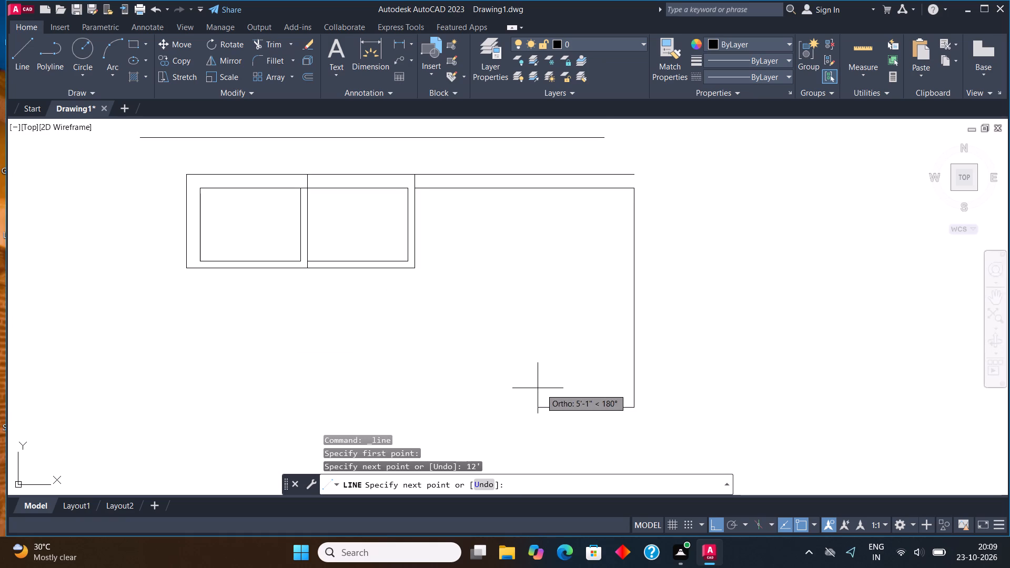
{"action": "type", "text": "12'"}
{"action": "key", "text": "Return"}
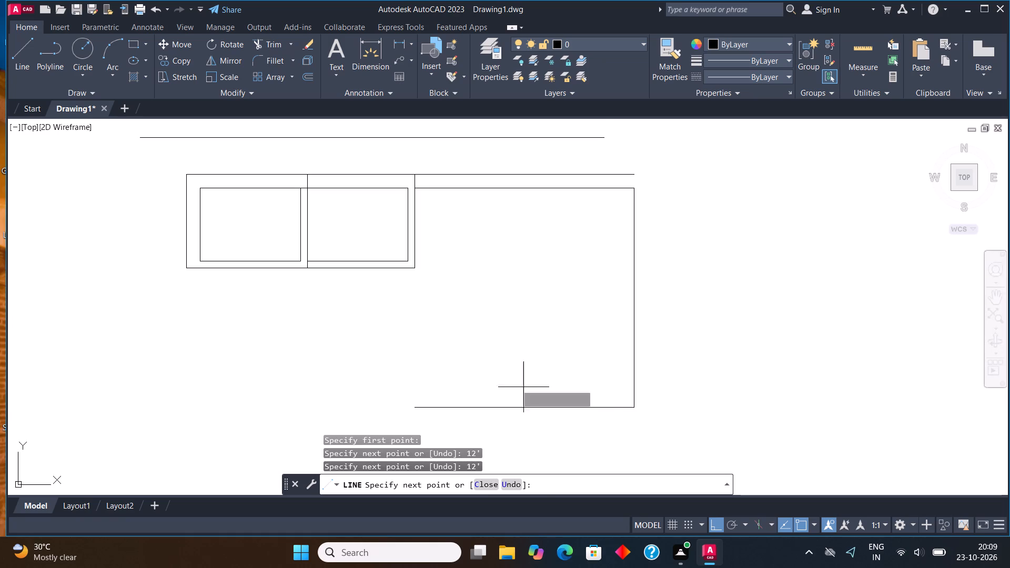
{"action": "scroll", "coordinate": [412, 260], "scroll_direction": "up", "scroll_amount": 2}
{"action": "left_click", "coordinate": [411, 283]}
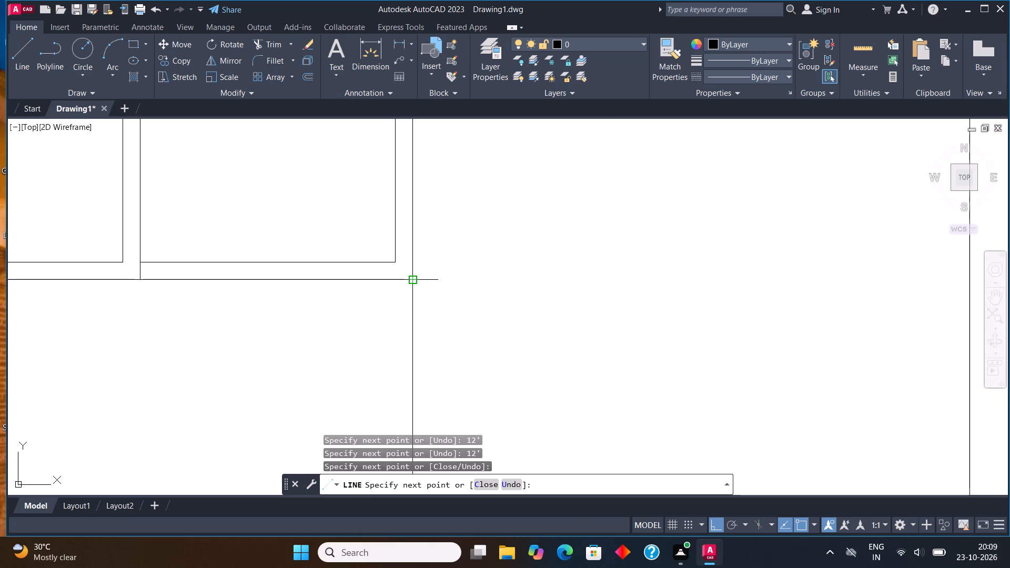
{"action": "key", "text": "Escape"}
Offset the large room's right and bottom sides outward by 9".
{"action": "scroll", "coordinate": [376, 255], "scroll_direction": "down", "scroll_amount": 3}
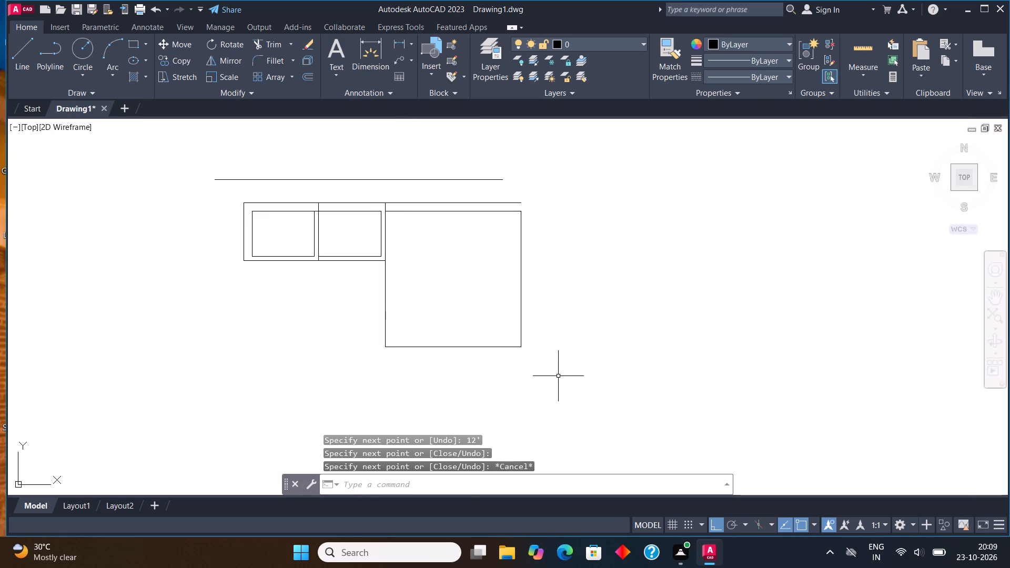
{"action": "left_click", "coordinate": [558, 377]}
{"action": "left_click", "coordinate": [500, 301]}
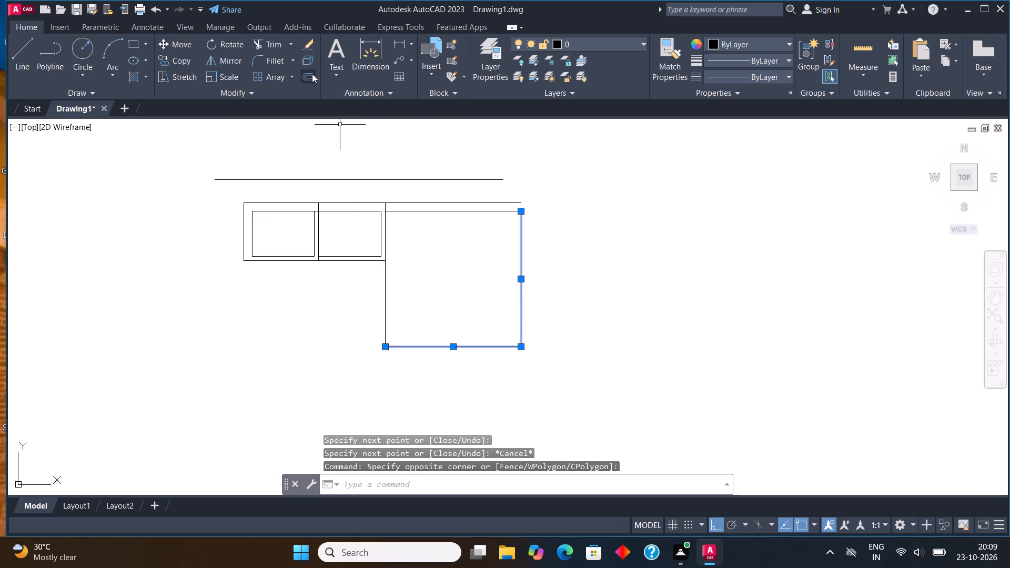
{"action": "left_click", "coordinate": [312, 74]}
{"action": "left_click", "coordinate": [520, 280]}
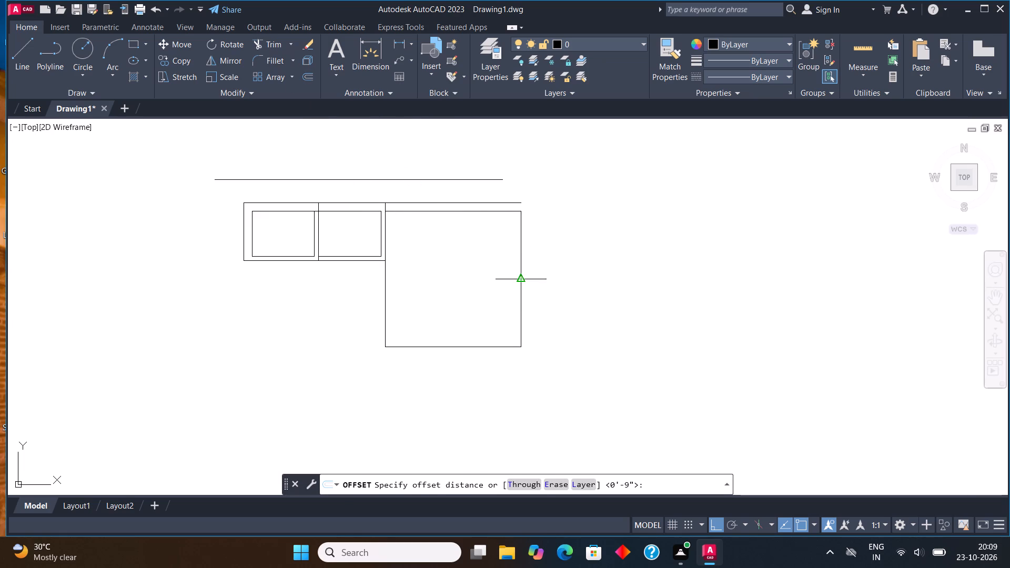
{"action": "type", "text": "9\""}
{"action": "key", "text": "Return"}
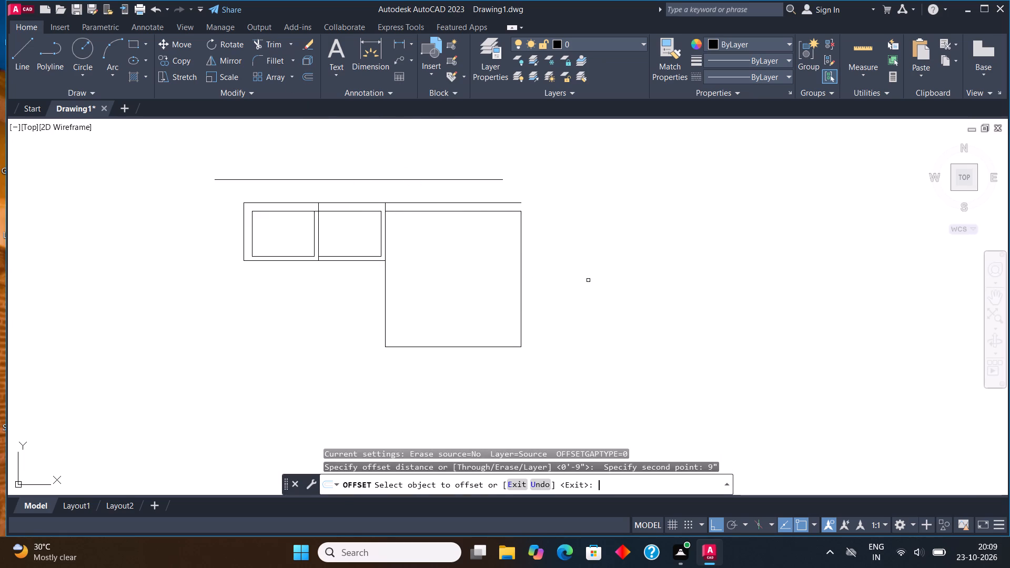
{"action": "left_click", "coordinate": [522, 258]}
{"action": "left_click", "coordinate": [585, 258]}
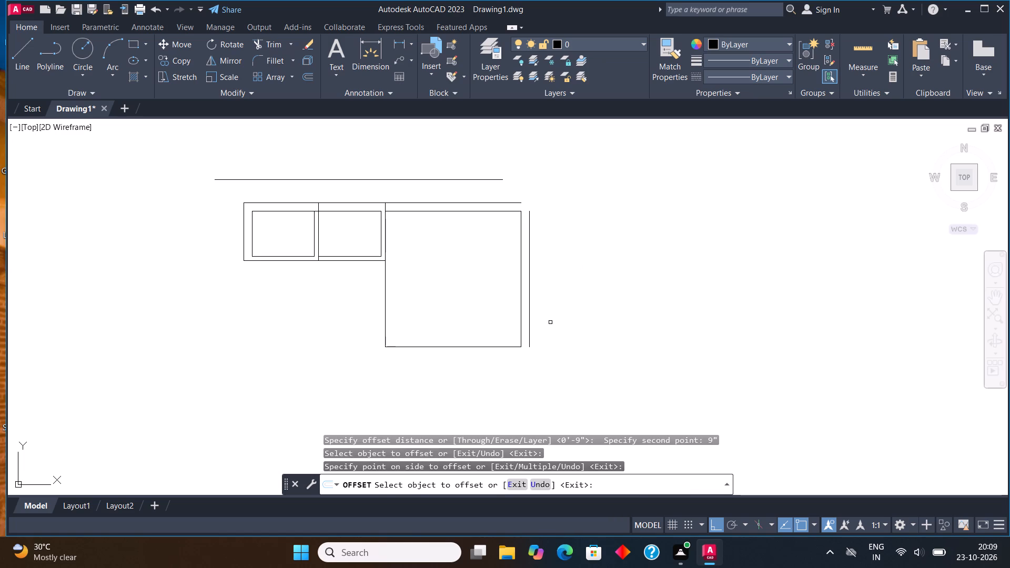
{"action": "left_click", "coordinate": [438, 346]}
{"action": "left_click", "coordinate": [439, 363]}
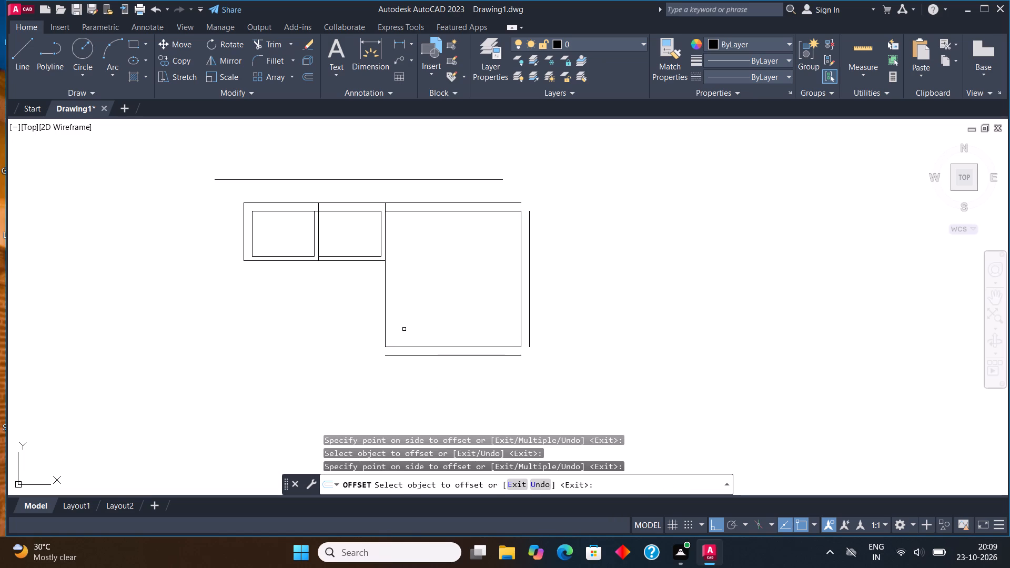
{"action": "key", "text": "Escape"}
Offset the large room's left line, below the smaller rooms, outward by 4.5".
{"action": "left_click", "coordinate": [374, 305]}
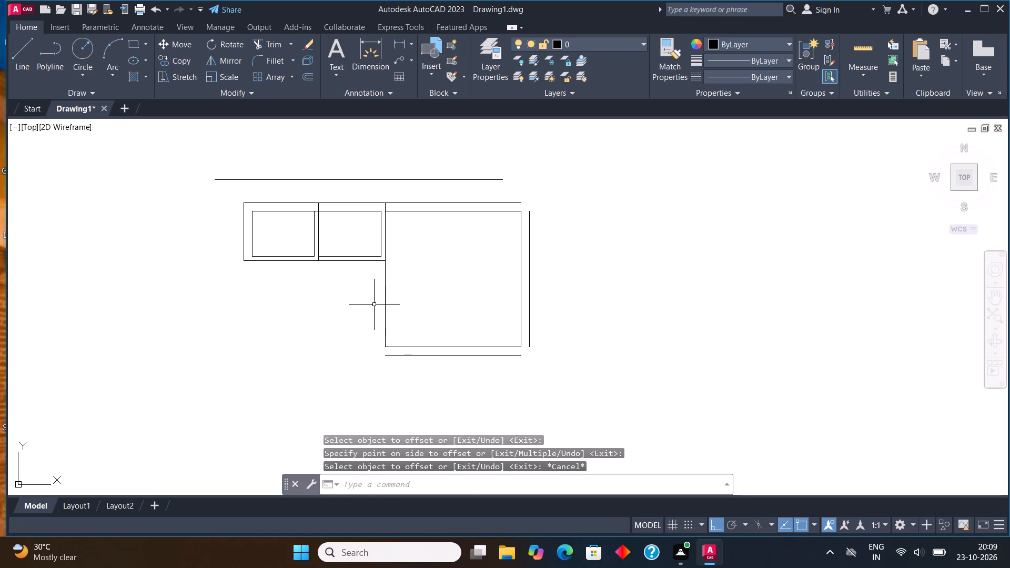
{"action": "left_click", "coordinate": [383, 322]}
{"action": "left_click", "coordinate": [398, 300]}
{"action": "left_click", "coordinate": [387, 292]}
{"action": "left_click", "coordinate": [386, 292]}
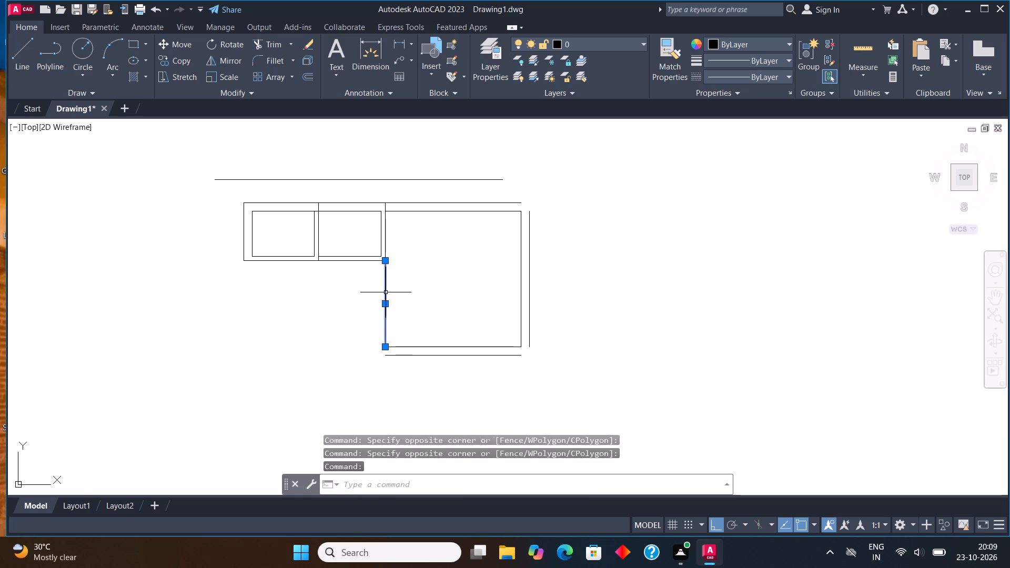
{"action": "left_click", "coordinate": [310, 73]}
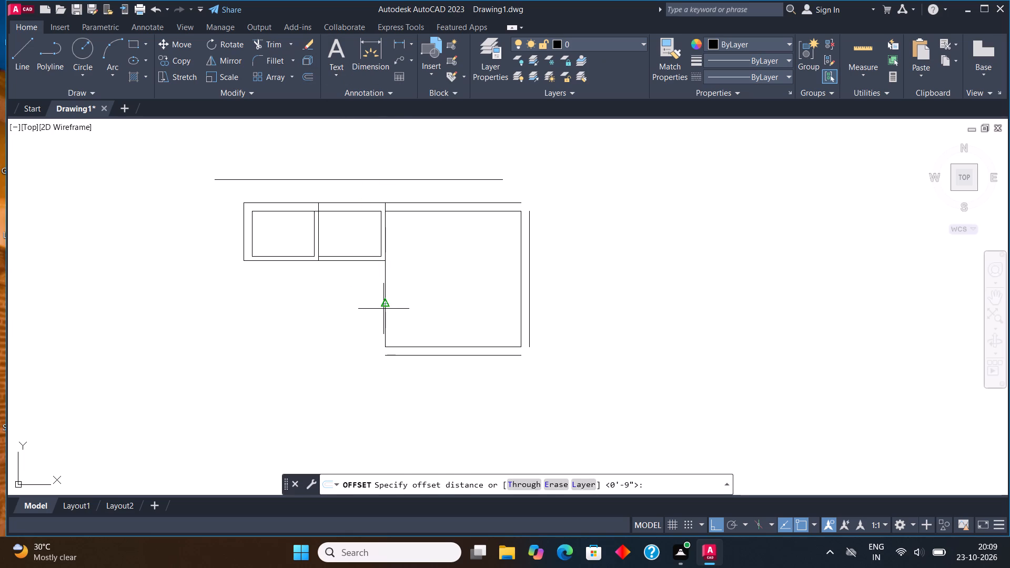
{"action": "left_click", "coordinate": [383, 309]}
{"action": "type", "text": "4.5\""}
{"action": "key", "text": "Return"}
{"action": "left_click", "coordinate": [311, 301]}
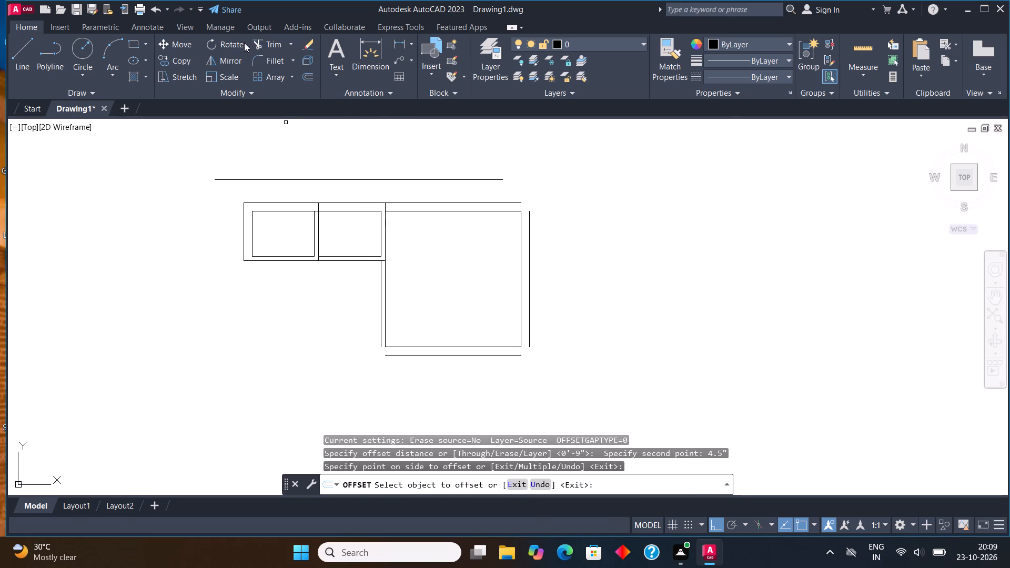
Fillet the large room's outer wall lines into closed corners at the bottom-left, bottom-right and top-right.
{"action": "left_click", "coordinate": [270, 57]}
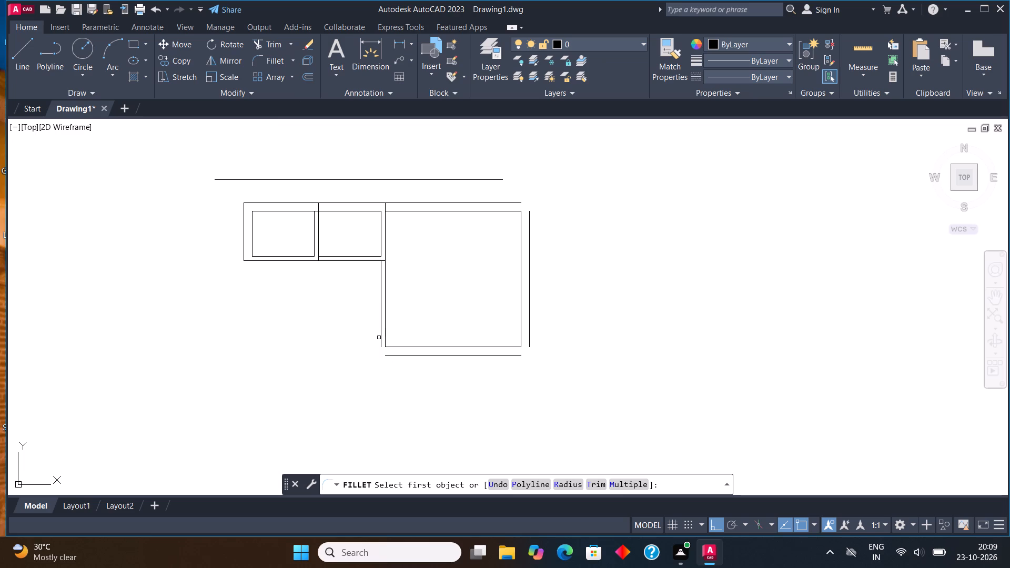
{"action": "left_click", "coordinate": [379, 338]}
{"action": "left_click", "coordinate": [386, 357]}
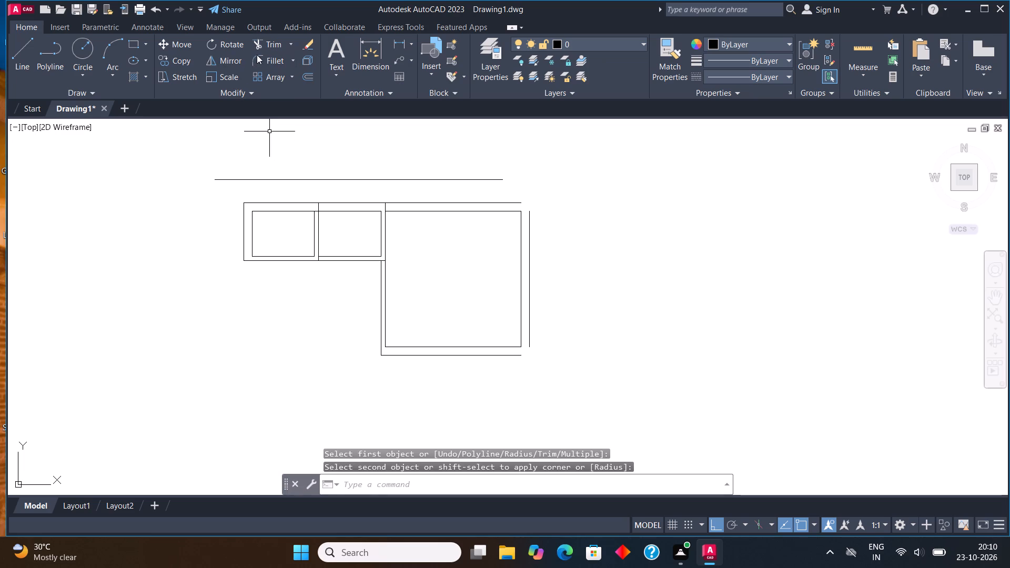
{"action": "left_click", "coordinate": [257, 55]}
{"action": "left_click", "coordinate": [513, 356]}
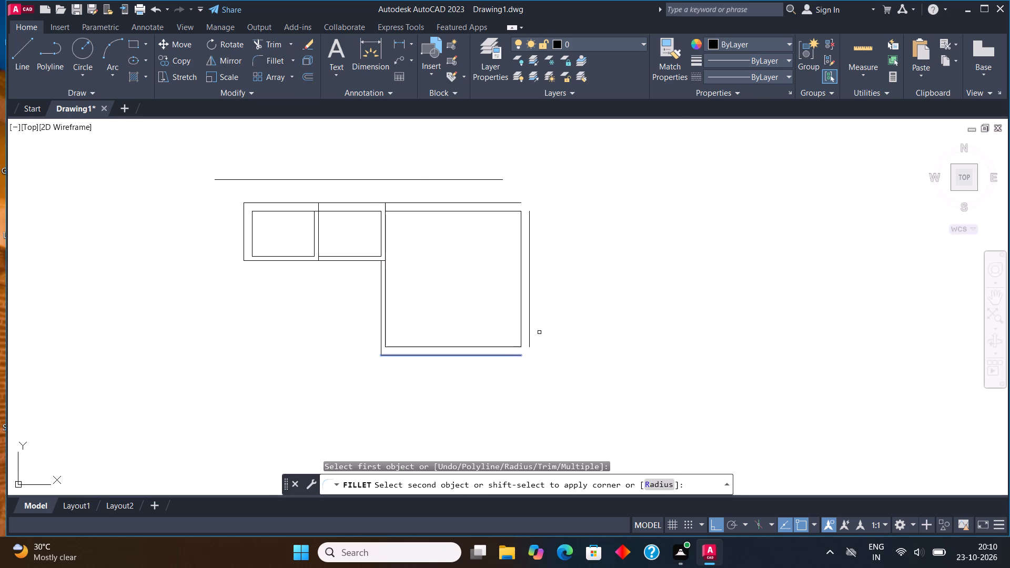
{"action": "left_click", "coordinate": [529, 308]}
{"action": "left_click", "coordinate": [272, 57]}
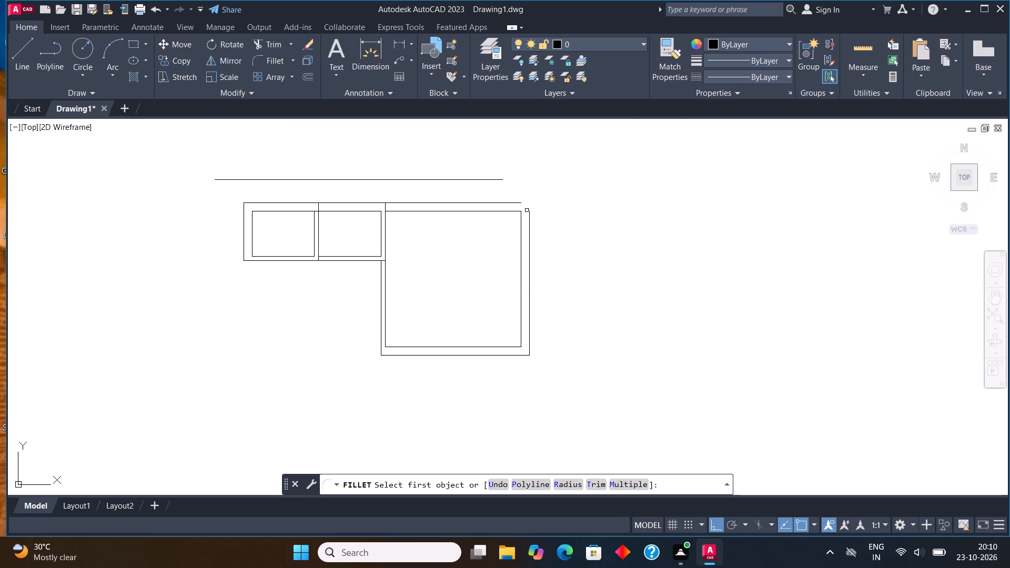
{"action": "left_click", "coordinate": [512, 206]}
{"action": "left_click", "coordinate": [516, 202]}
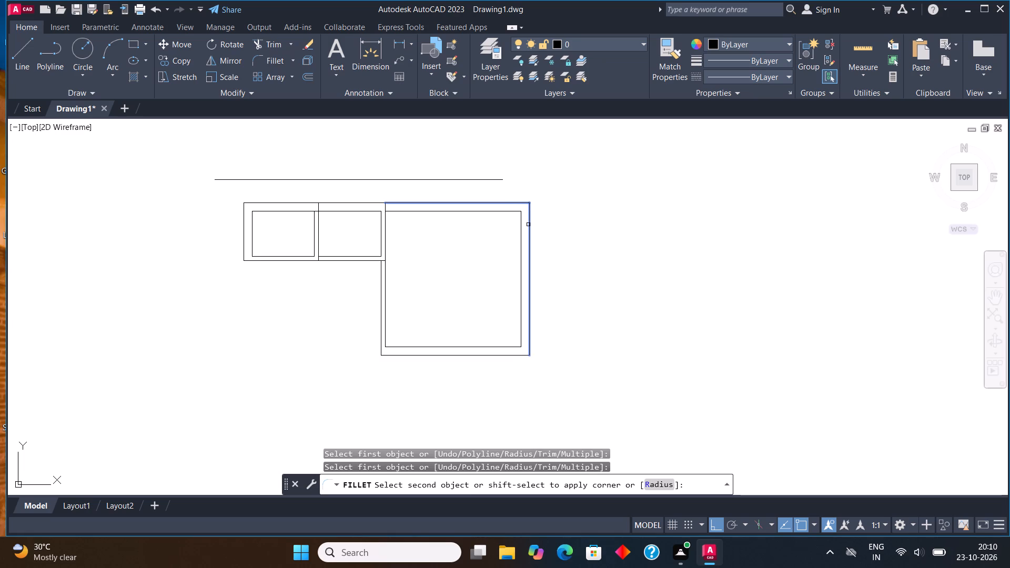
{"action": "left_click", "coordinate": [528, 225]}
Draw a 6' line straight down from the large room's outer bottom-right corner.
{"action": "left_click", "coordinate": [31, 47]}
{"action": "middle_click_drag", "start_coordinate": [472, 229], "coordinate": [508, 211]}
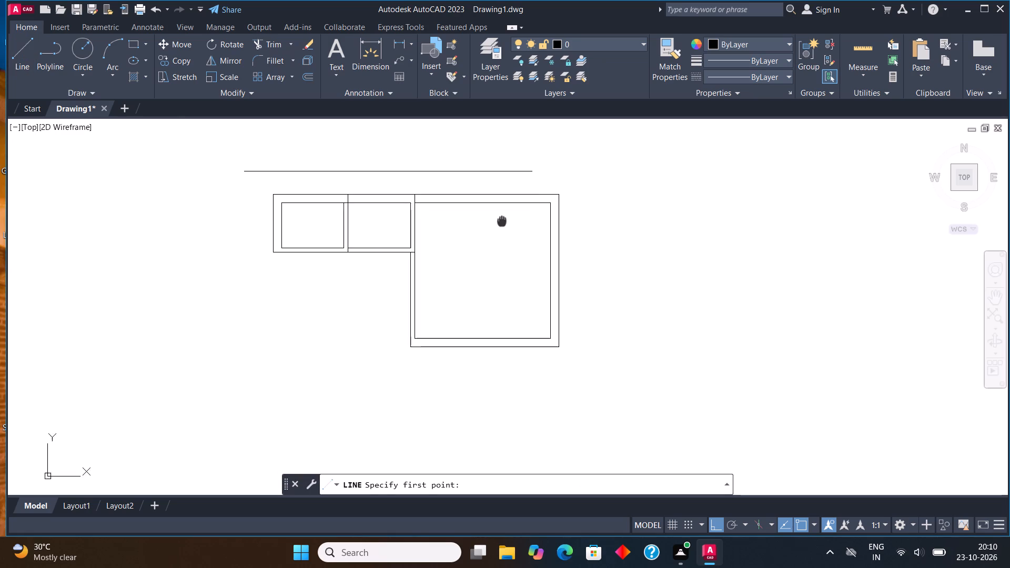
{"action": "middle_click_drag", "start_coordinate": [508, 211], "coordinate": [513, 187]}
{"action": "scroll", "coordinate": [503, 227], "scroll_direction": "down", "scroll_amount": 1}
{"action": "scroll", "coordinate": [564, 297], "scroll_direction": "up", "scroll_amount": 2}
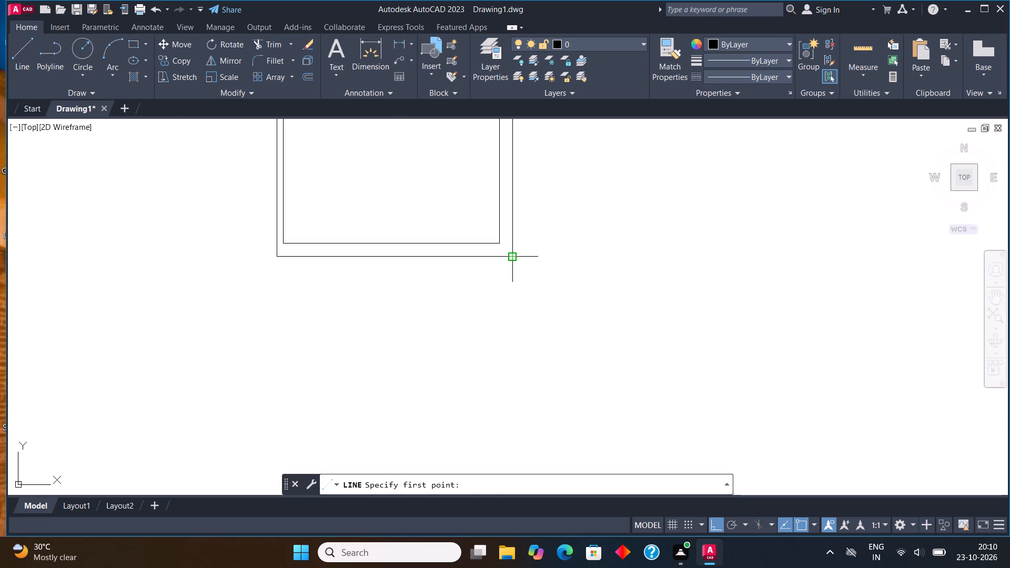
{"action": "left_click", "coordinate": [509, 256]}
{"action": "type", "text": "6'"}
{"action": "key", "text": "Return"}
{"action": "key", "text": "Escape"}
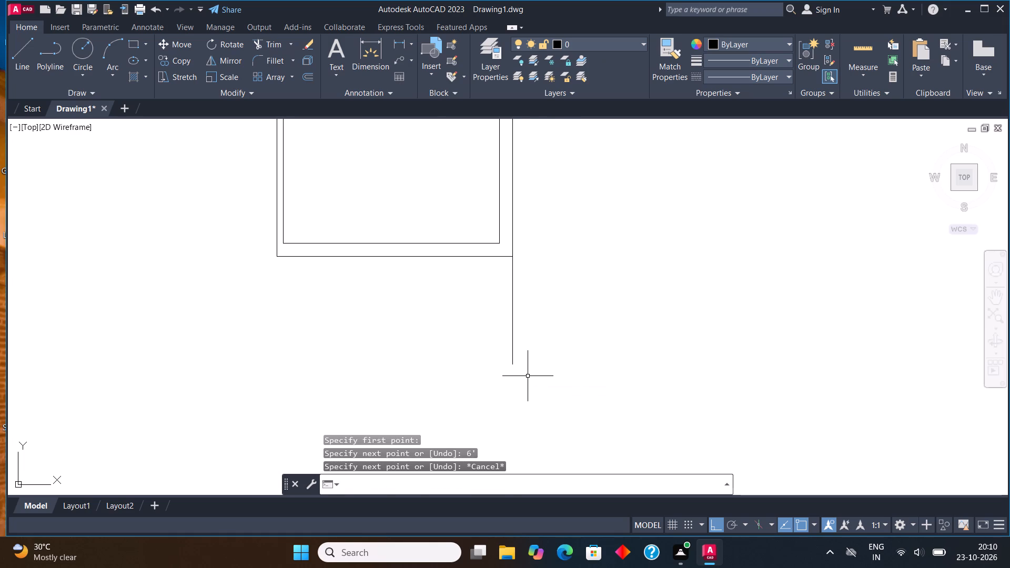
Offset the 6' vertical line to the left by 9".
{"action": "left_click", "coordinate": [529, 377]}
{"action": "left_click", "coordinate": [483, 324]}
{"action": "left_click", "coordinate": [306, 72]}
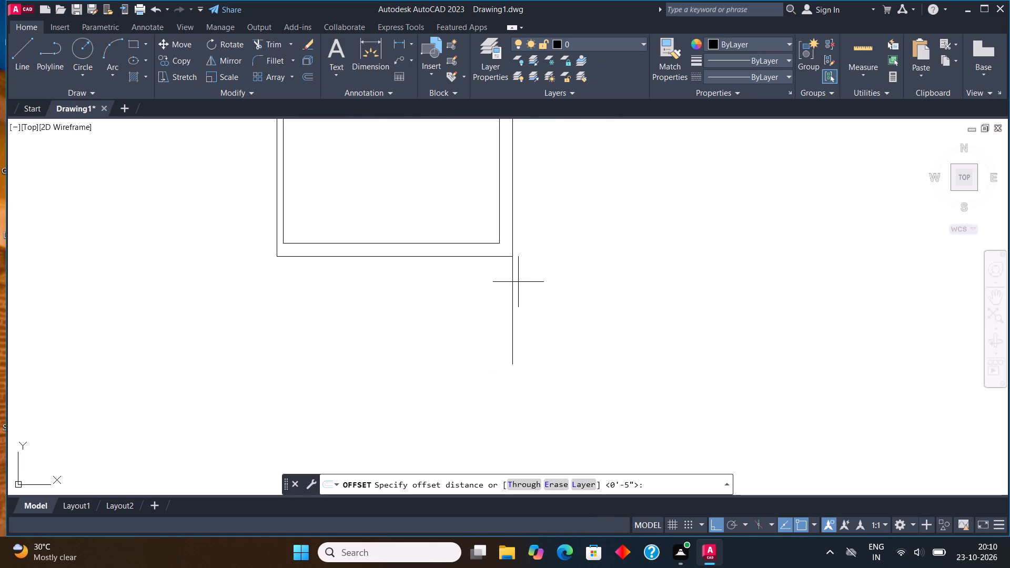
{"action": "left_click", "coordinate": [508, 319]}
{"action": "type", "text": "9\""}
{"action": "key", "text": "Return"}
{"action": "left_click", "coordinate": [353, 272]}
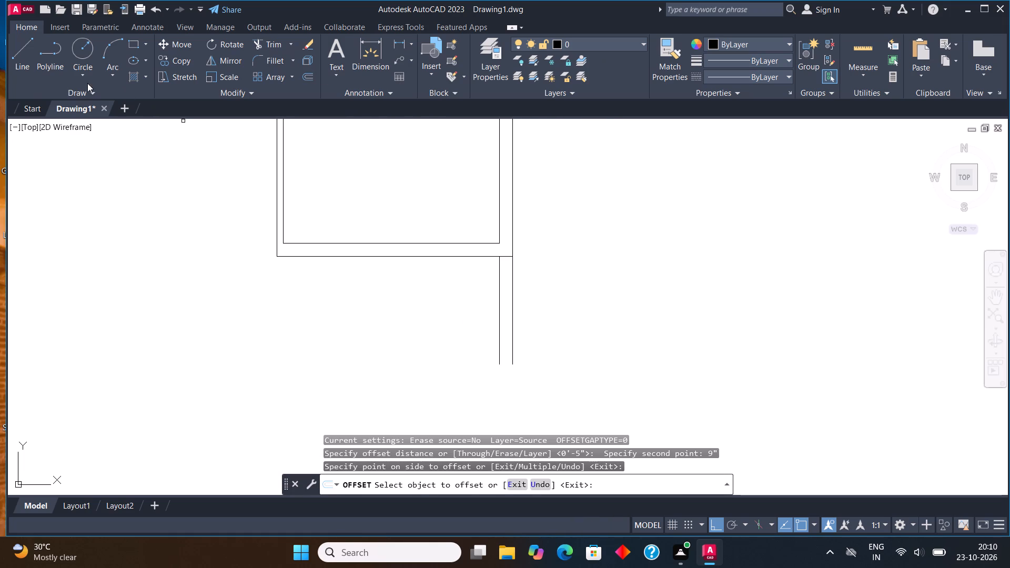
Draw a small room from the offset line's top end: 3'6" left, 6' down, and right to the offset line's lower end.
{"action": "left_click", "coordinate": [17, 54]}
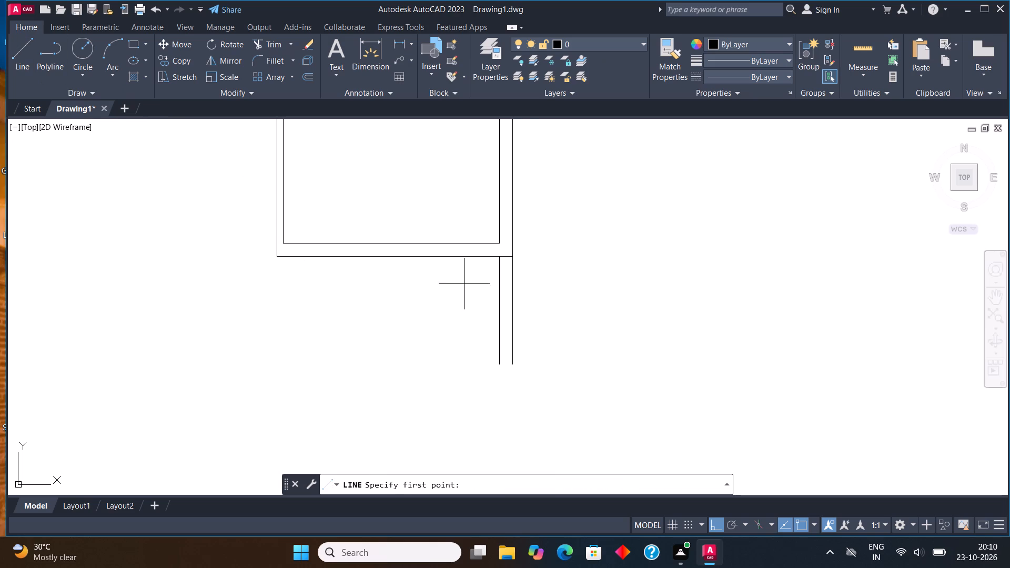
{"action": "left_click", "coordinate": [497, 255]}
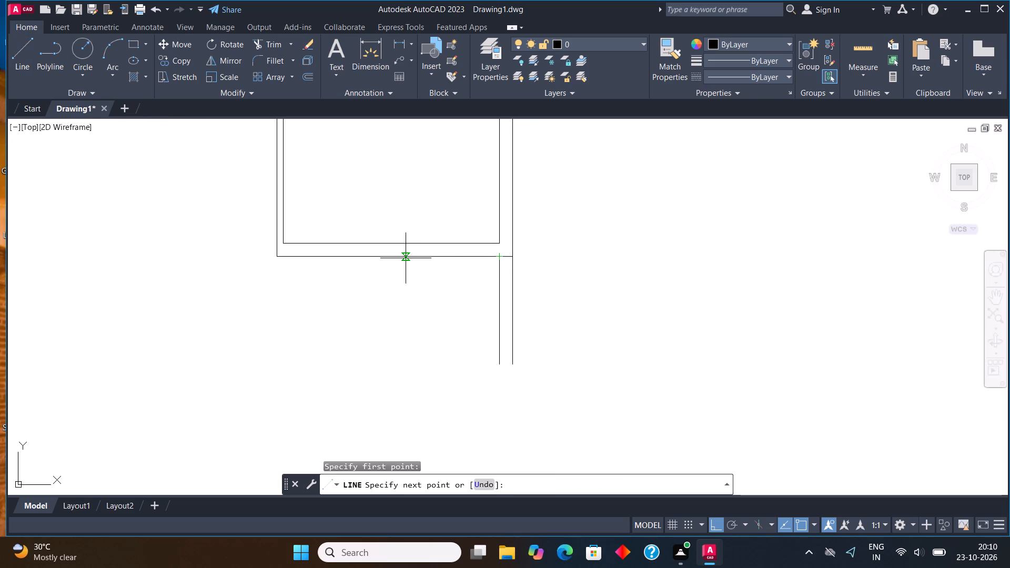
{"action": "type", "text": "3'6\""}
{"action": "key", "text": "Return"}
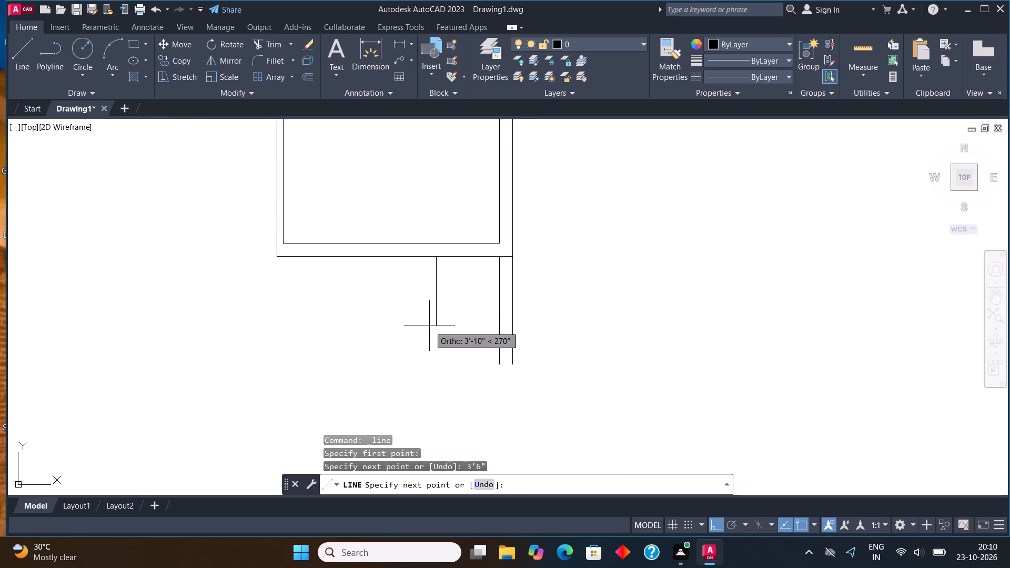
{"action": "type", "text": "6'"}
{"action": "key", "text": "Return"}
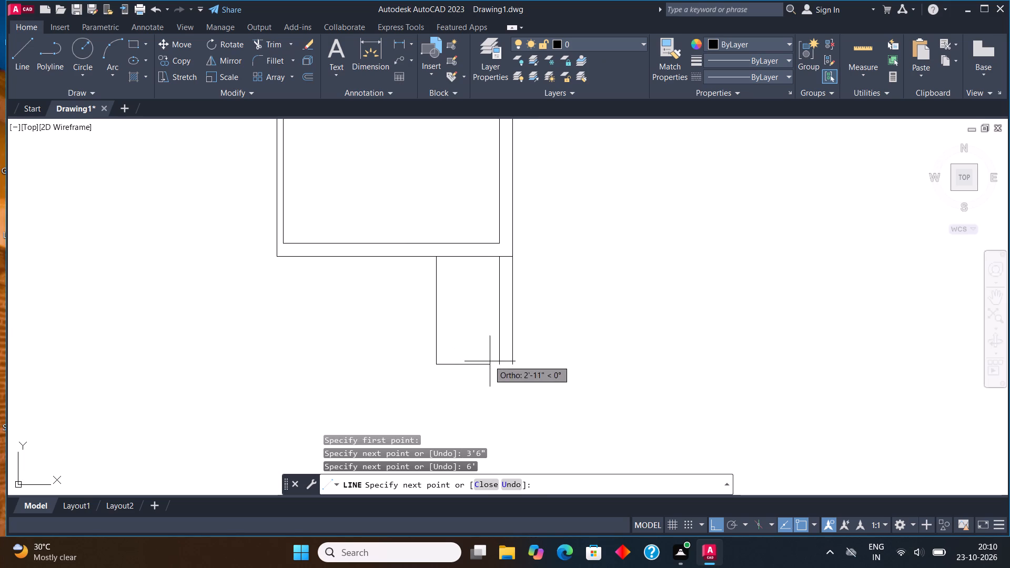
{"action": "left_click", "coordinate": [495, 362]}
{"action": "key", "text": "Escape"}
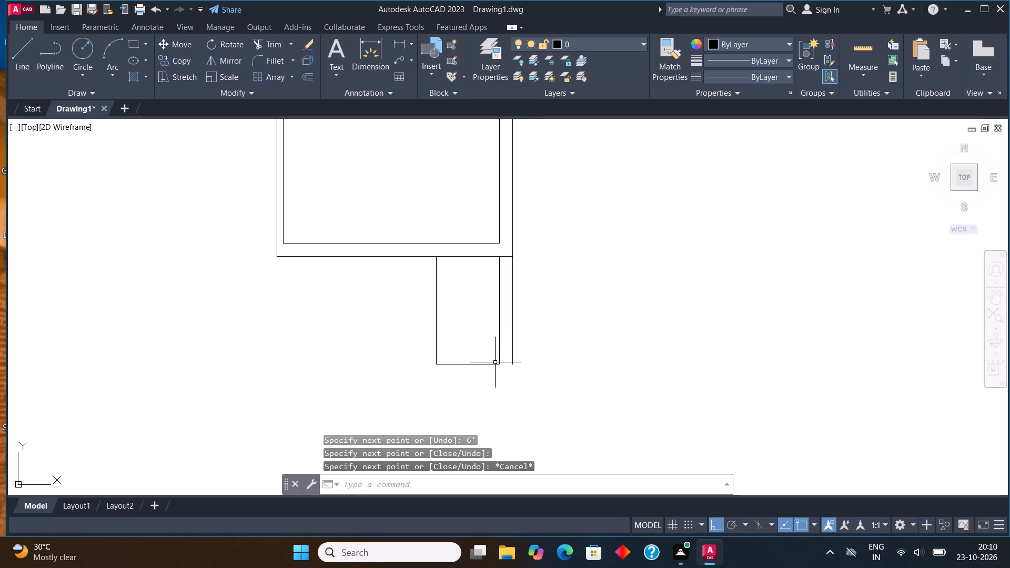
Offset the 3'6" by 6' room's left line outward by 4.5".
{"action": "scroll", "coordinate": [494, 363], "scroll_direction": "up", "scroll_amount": 4}
{"action": "scroll", "coordinate": [496, 225], "scroll_direction": "down", "scroll_amount": 5}
{"action": "scroll", "coordinate": [489, 246], "scroll_direction": "up", "scroll_amount": 3}
{"action": "middle_click_drag", "start_coordinate": [488, 241], "coordinate": [493, 286]}
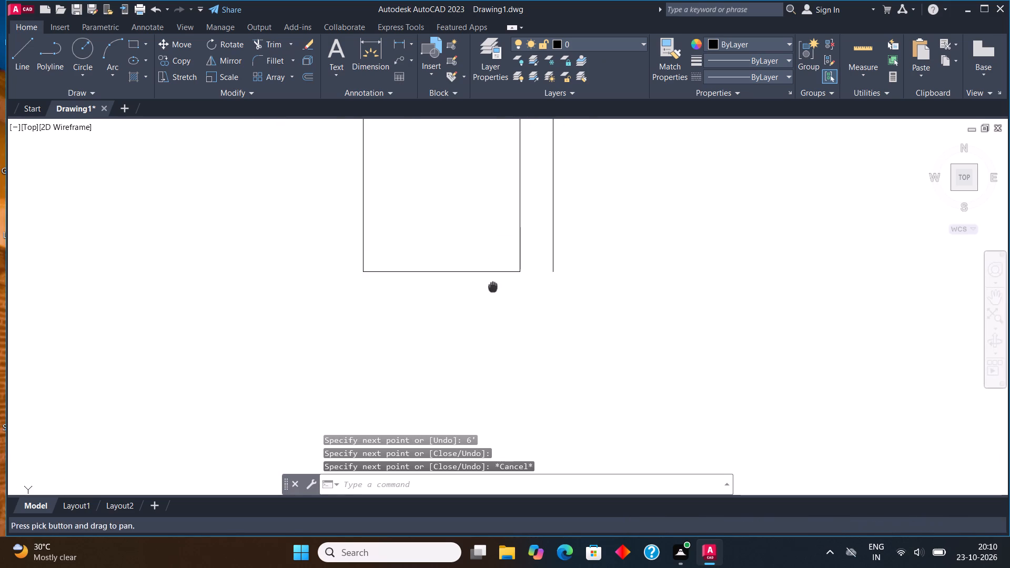
{"action": "scroll", "coordinate": [493, 287], "scroll_direction": "down", "scroll_amount": 1}
{"action": "middle_click_drag", "start_coordinate": [454, 238], "coordinate": [460, 261]}
{"action": "scroll", "coordinate": [460, 261], "scroll_direction": "down", "scroll_amount": 1}
{"action": "middle_click_drag", "start_coordinate": [470, 271], "coordinate": [477, 296]}
{"action": "left_click", "coordinate": [466, 281]}
{"action": "left_click", "coordinate": [421, 249]}
{"action": "left_click", "coordinate": [307, 79]}
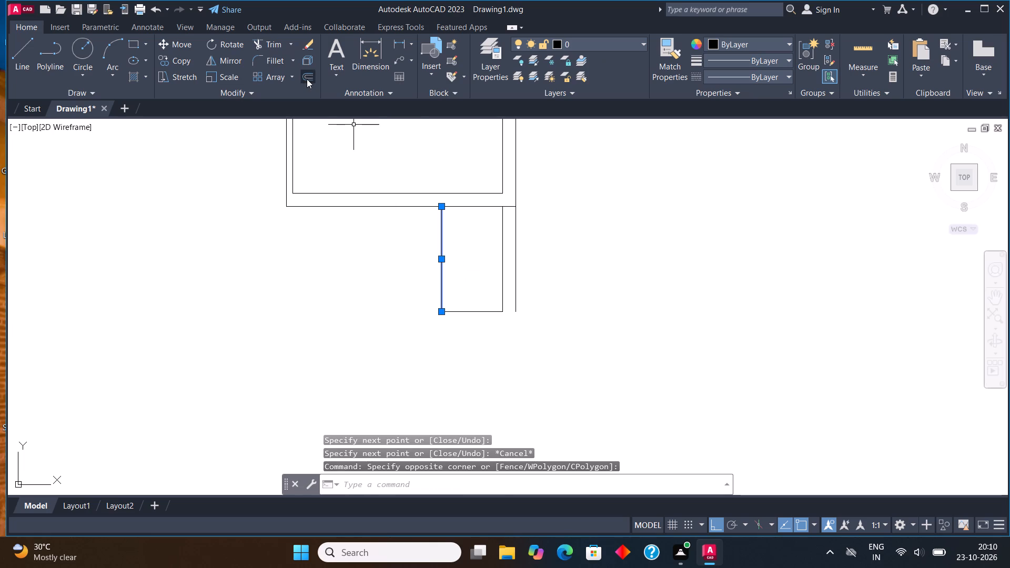
{"action": "left_click", "coordinate": [441, 259]}
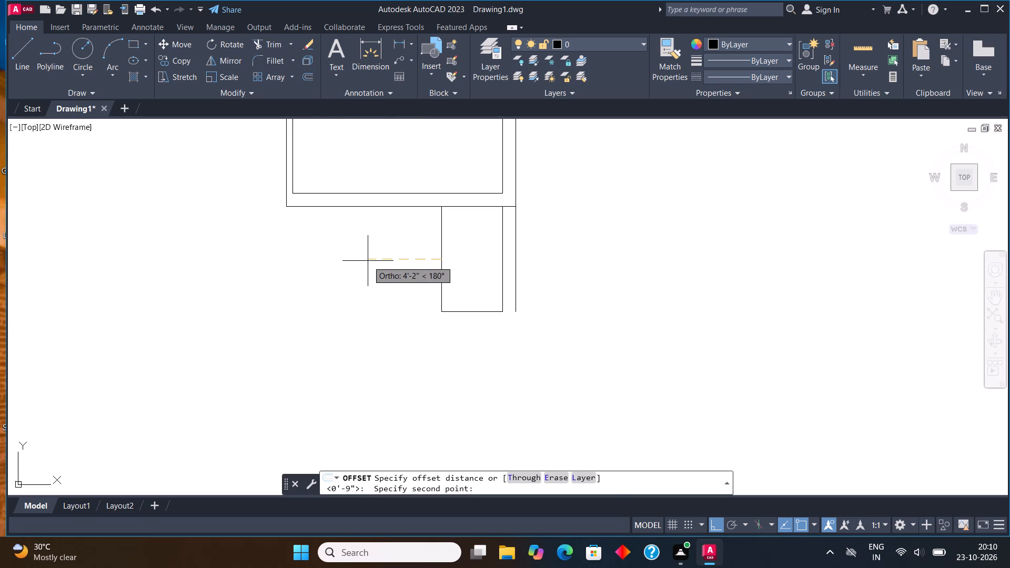
{"action": "type", "text": "4.5\""}
{"action": "key", "text": "Return"}
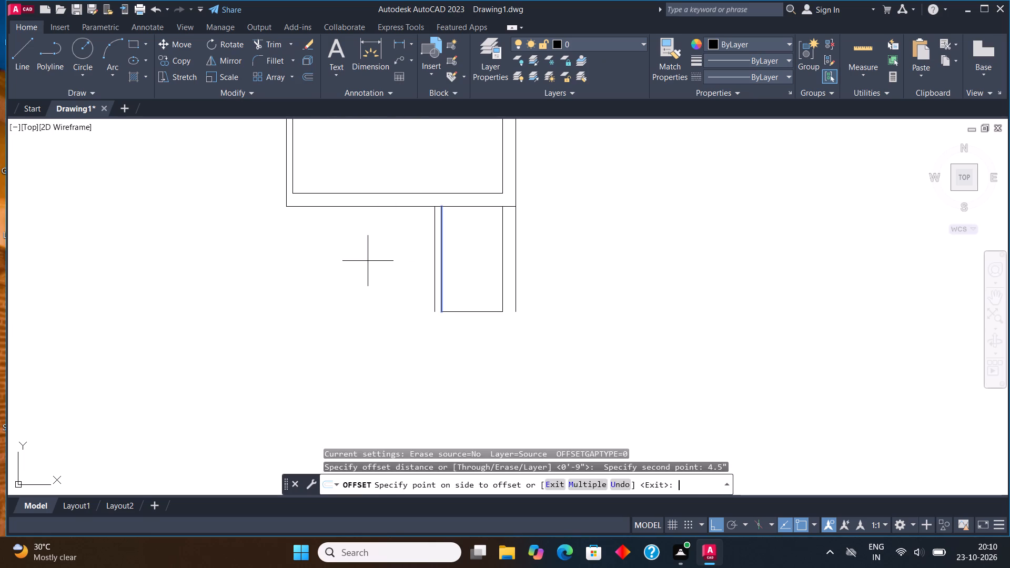
{"action": "left_click", "coordinate": [330, 232]}
{"action": "key", "text": "Escape"}
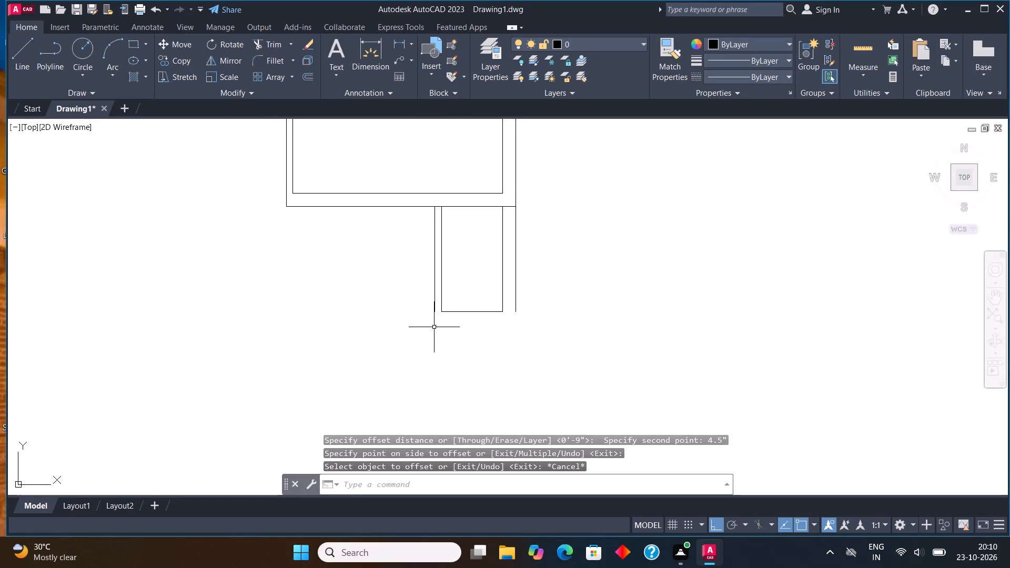
Offset the small lower room's bottom line downward by 9".
{"action": "left_click", "coordinate": [472, 339]}
{"action": "left_click", "coordinate": [472, 299]}
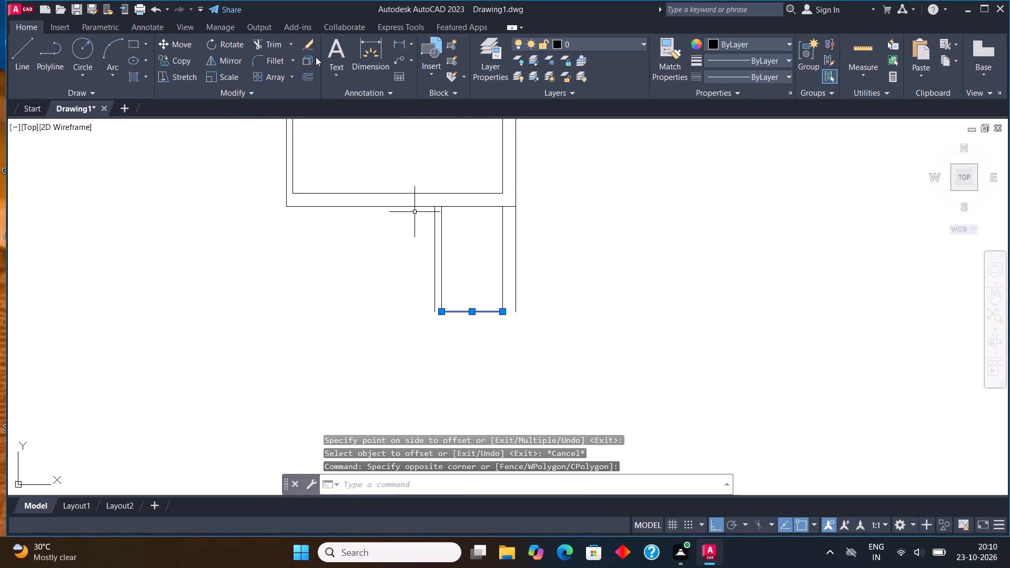
{"action": "left_click", "coordinate": [302, 73]}
{"action": "left_click", "coordinate": [473, 313]}
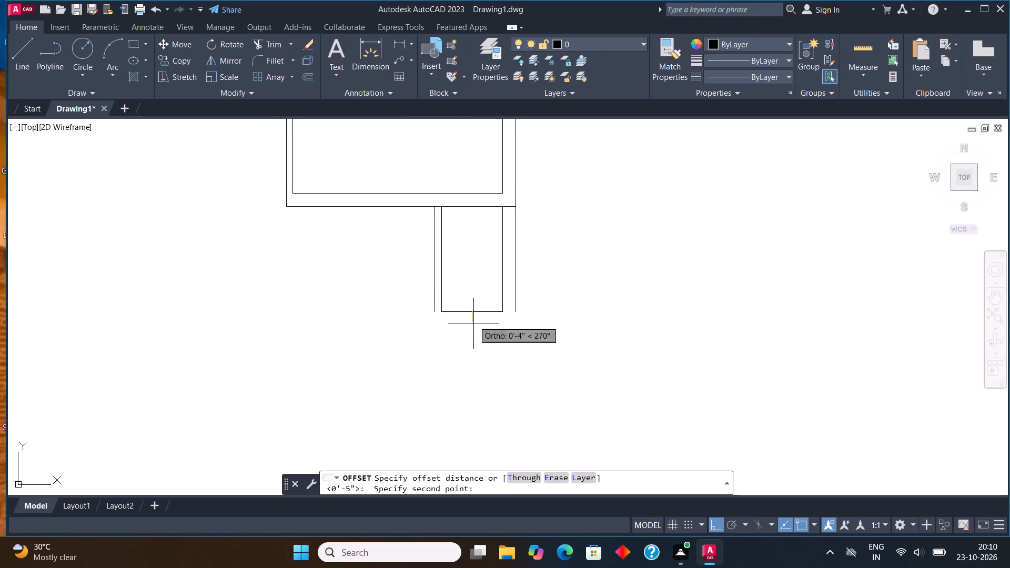
{"action": "type", "text": "9\""}
{"action": "key", "text": "Return"}
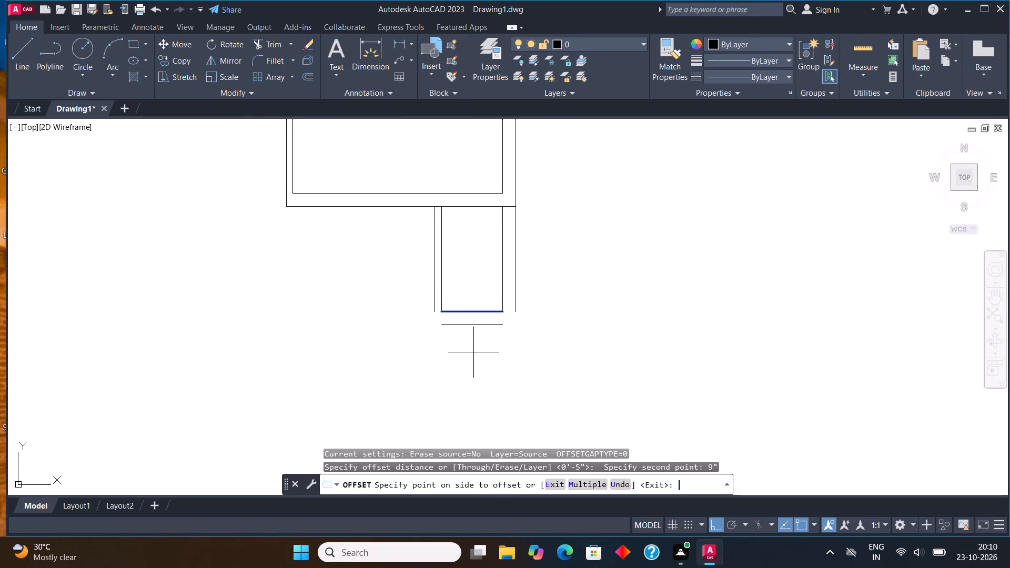
{"action": "left_click", "coordinate": [409, 352]}
Fillet the small lower room's outer wall lines into closed bottom-left and bottom-right corners.
{"action": "left_click", "coordinate": [276, 60]}
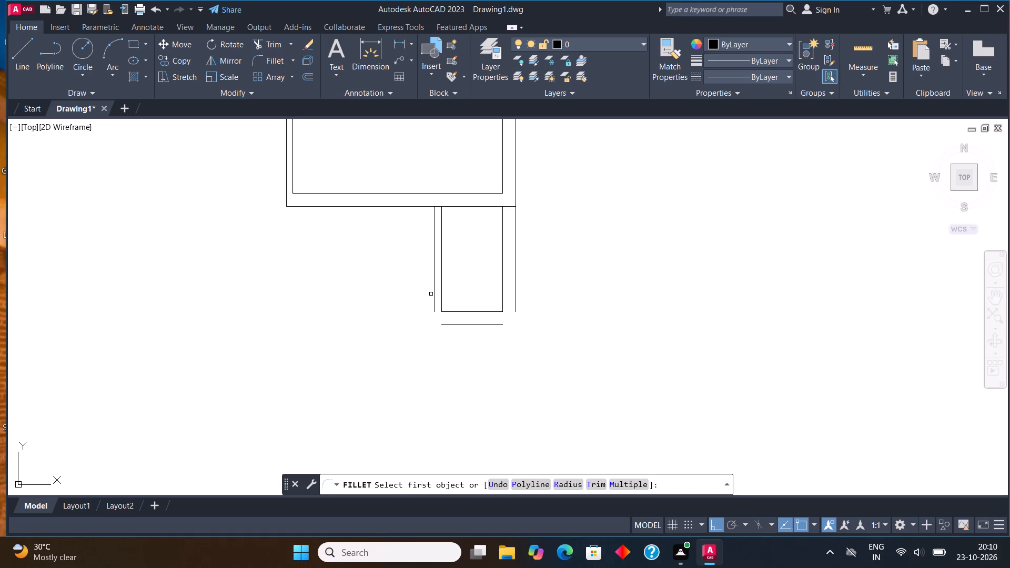
{"action": "left_click", "coordinate": [433, 295]}
{"action": "left_click", "coordinate": [462, 324]}
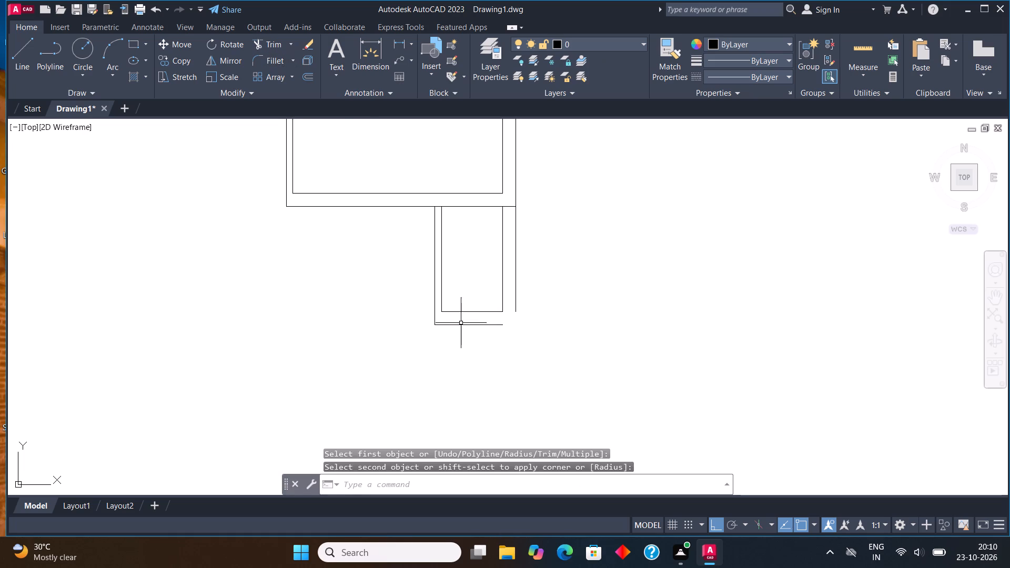
{"action": "left_click", "coordinate": [271, 59]}
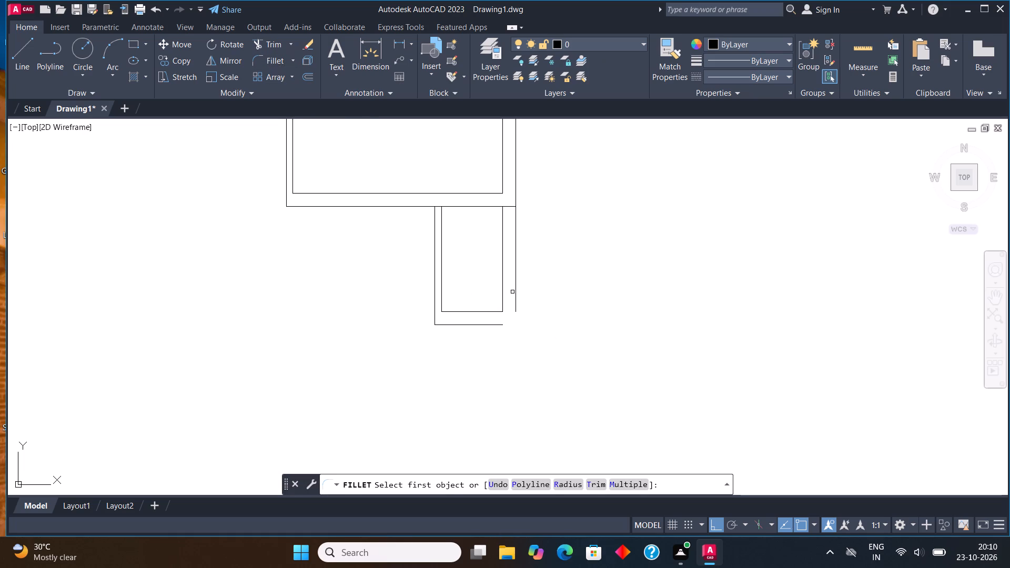
{"action": "left_click", "coordinate": [514, 281]}
{"action": "left_click", "coordinate": [488, 327]}
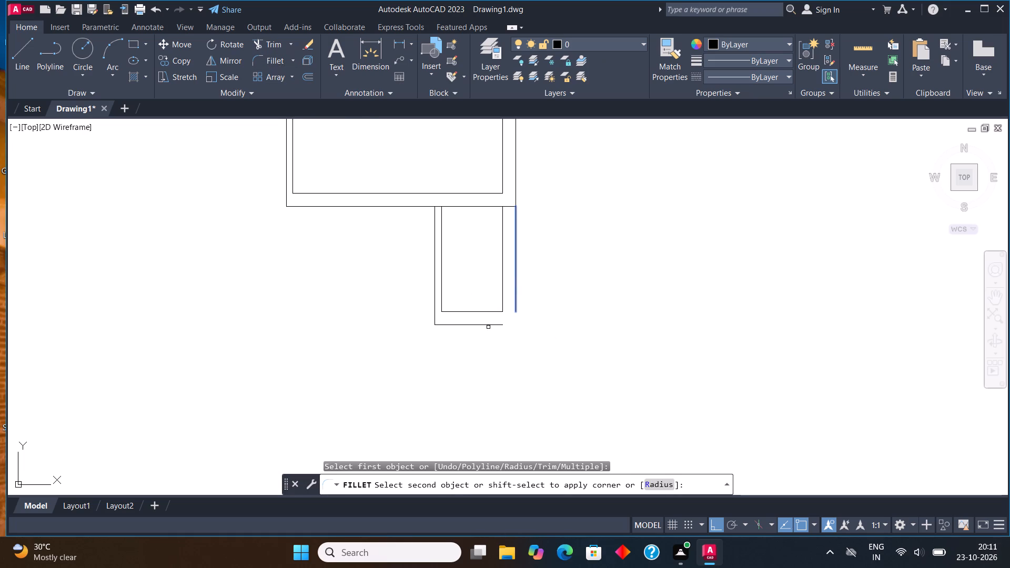
{"action": "left_click", "coordinate": [486, 326]}
Draw a 17'9" line straight down from the small lower room's outer bottom-right corner.
{"action": "scroll", "coordinate": [476, 261], "scroll_direction": "down", "scroll_amount": 2}
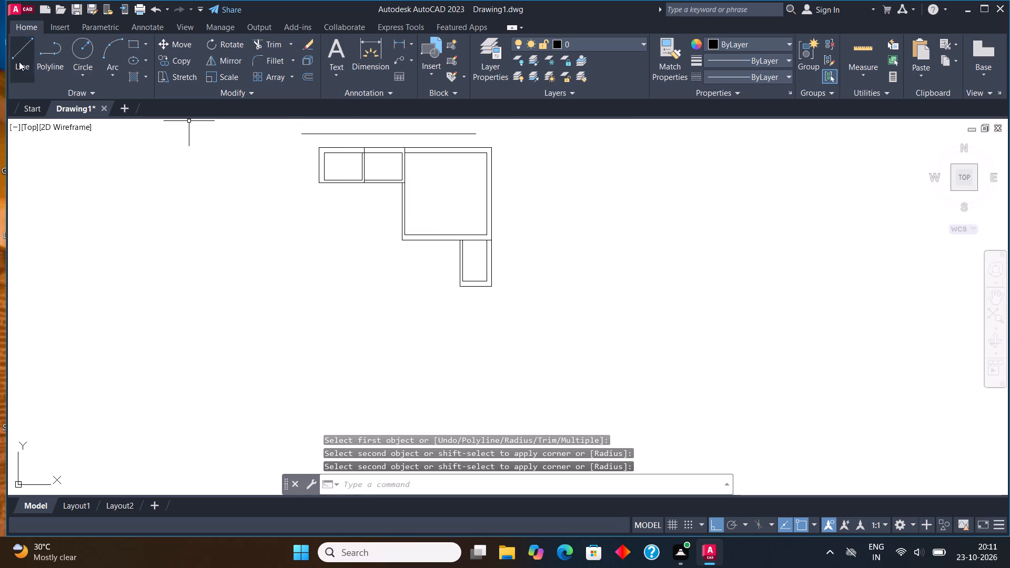
{"action": "left_click", "coordinate": [19, 62]}
{"action": "scroll", "coordinate": [571, 382], "scroll_direction": "down", "scroll_amount": 1}
{"action": "scroll", "coordinate": [463, 267], "scroll_direction": "up", "scroll_amount": 2}
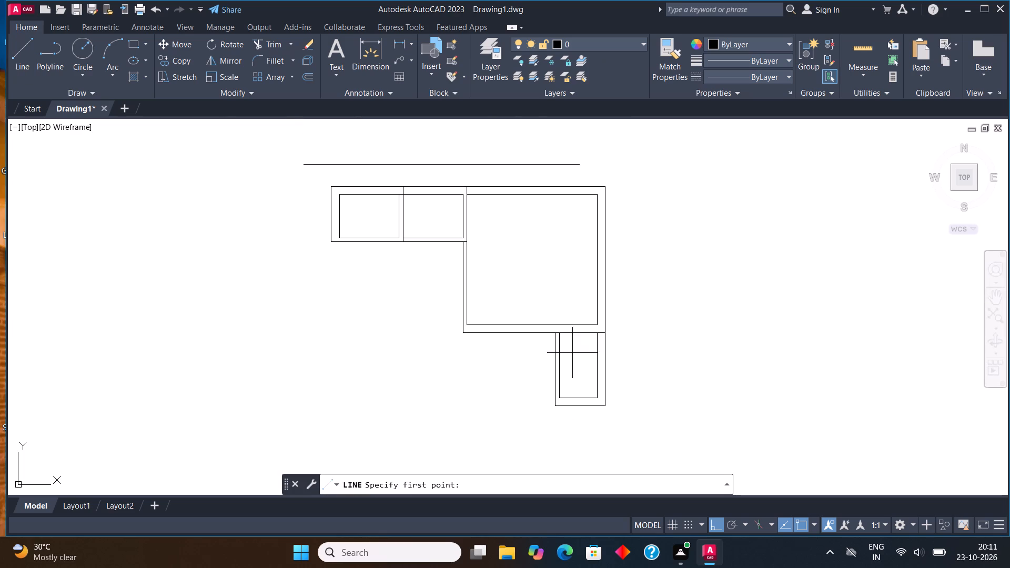
{"action": "scroll", "coordinate": [579, 360], "scroll_direction": "up", "scroll_amount": 1}
{"action": "middle_click_drag", "start_coordinate": [575, 356], "coordinate": [537, 297]}
{"action": "scroll", "coordinate": [537, 297], "scroll_direction": "down", "scroll_amount": 2}
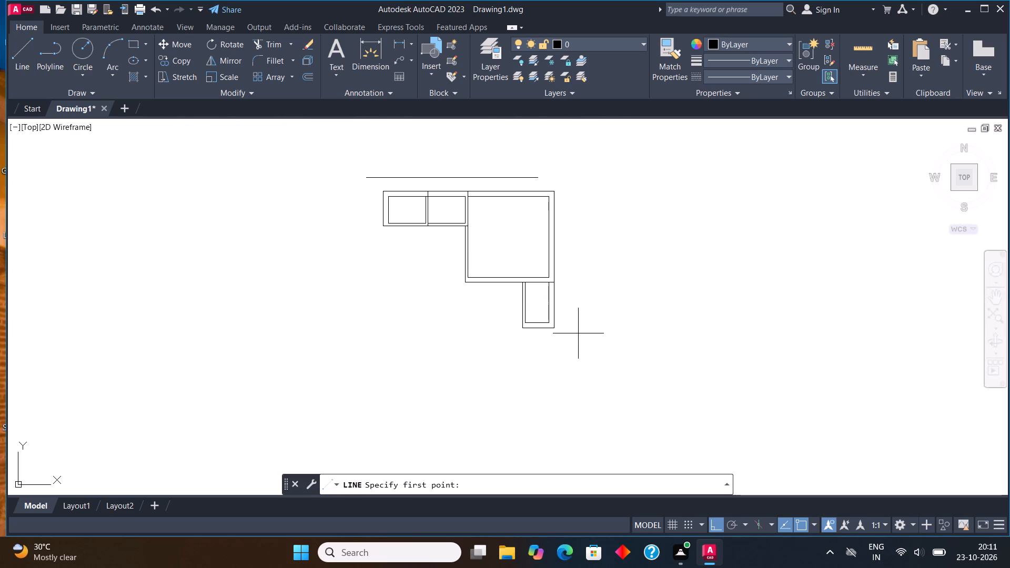
{"action": "scroll", "coordinate": [546, 339], "scroll_direction": "up", "scroll_amount": 1}
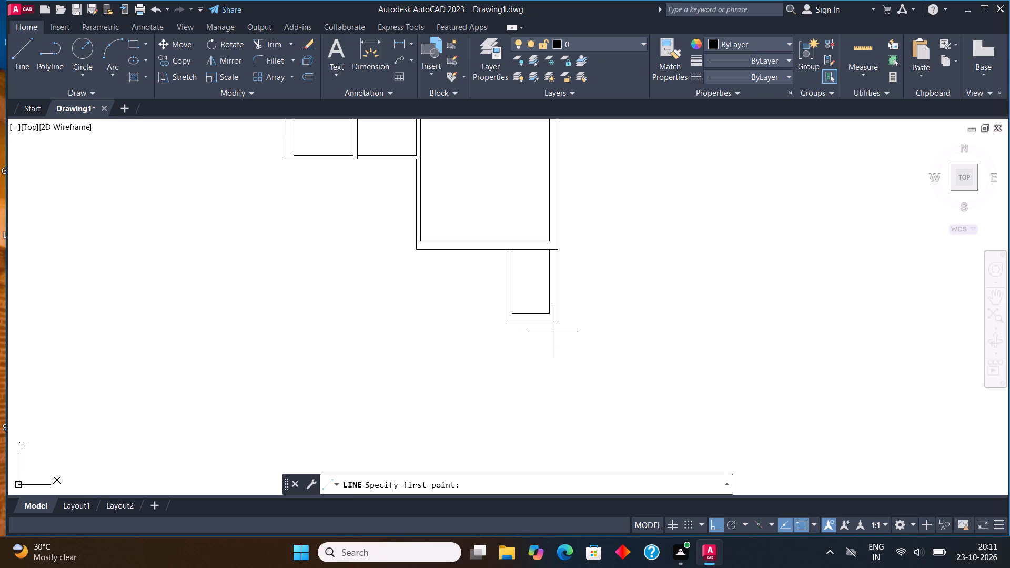
{"action": "middle_click_drag", "start_coordinate": [552, 332], "coordinate": [548, 283]}
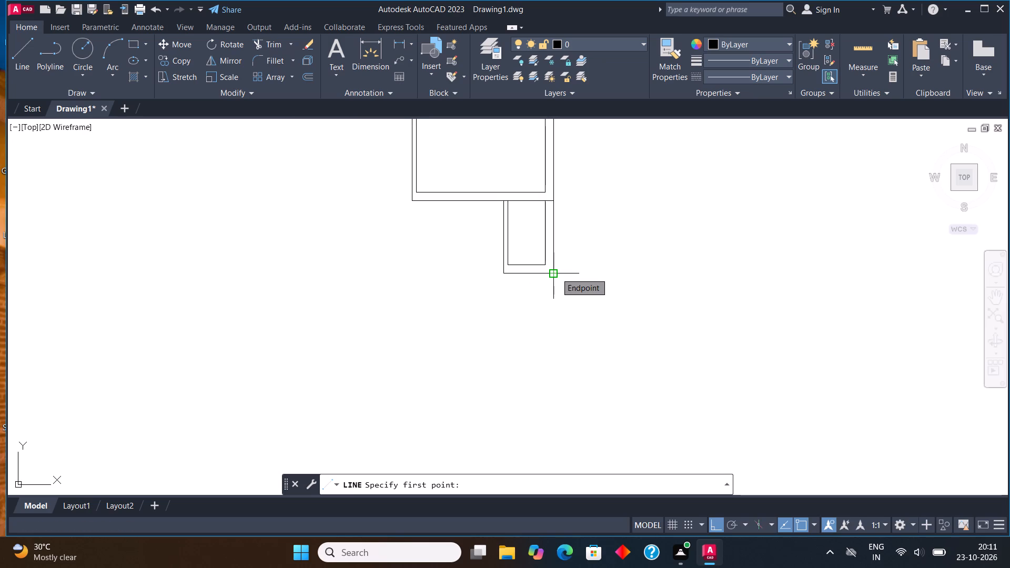
{"action": "left_click", "coordinate": [556, 273]}
{"action": "type", "text": "17"}
{"action": "key", "text": "apostrophe"}
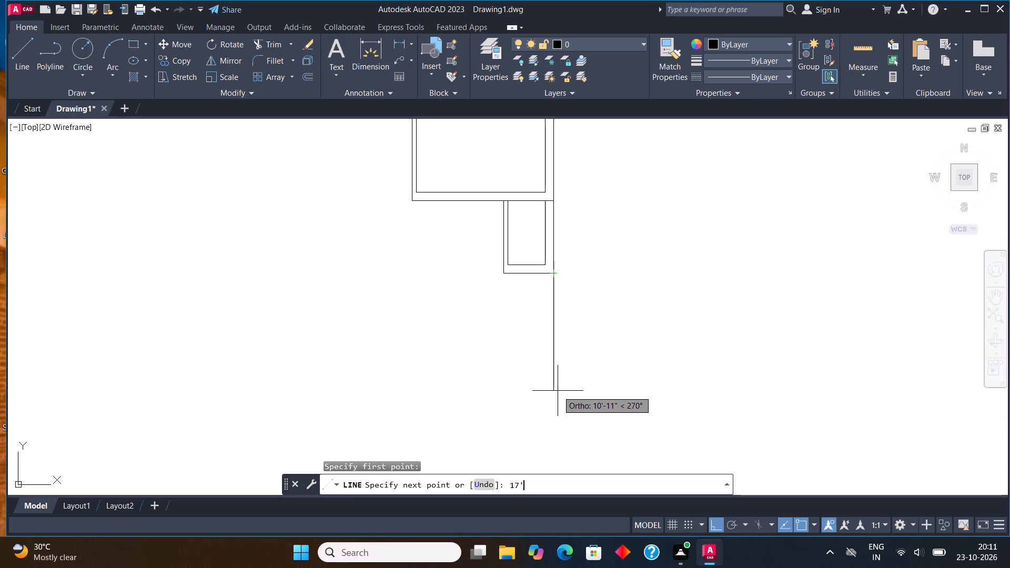
{"action": "type", "text": "9\""}
{"action": "key", "text": "Return"}
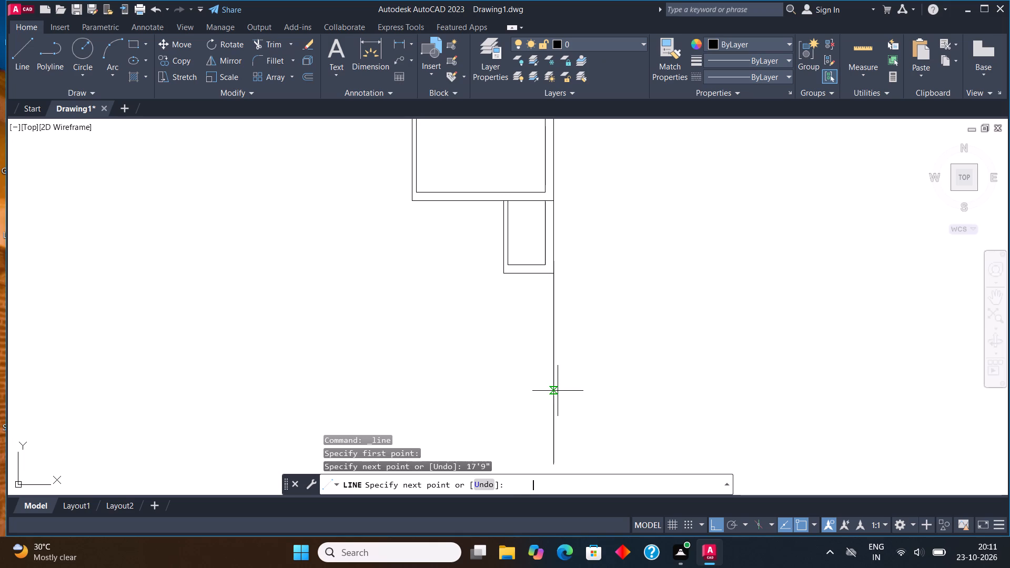
{"action": "scroll", "coordinate": [558, 391], "scroll_direction": "down", "scroll_amount": 2}
{"action": "scroll", "coordinate": [565, 396], "scroll_direction": "up", "scroll_amount": 1}
{"action": "middle_click_drag", "start_coordinate": [564, 349], "coordinate": [558, 311]}
{"action": "scroll", "coordinate": [558, 311], "scroll_direction": "up", "scroll_amount": 1}
{"action": "key", "text": "Escape"}
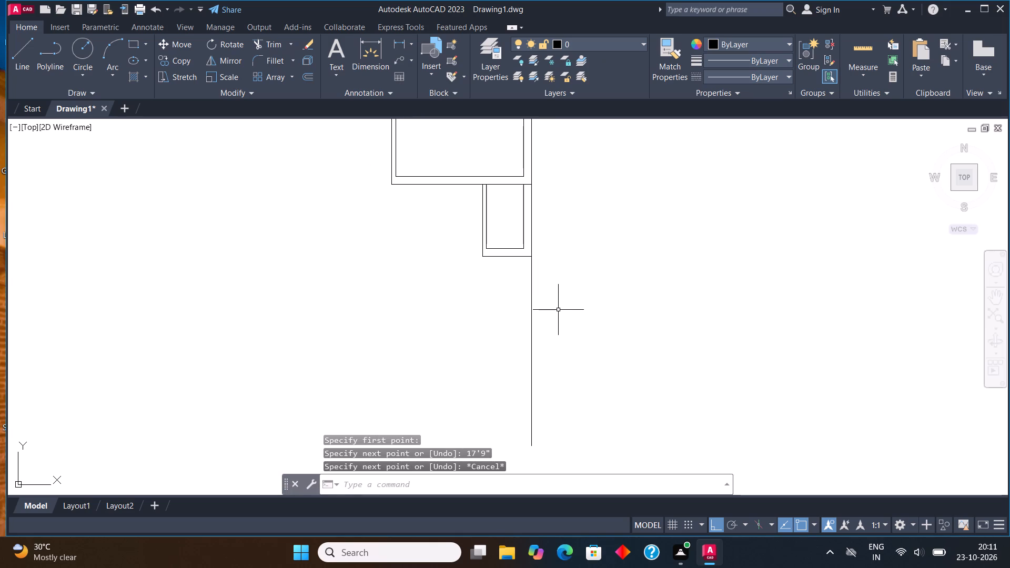
Offset the 17'9" vertical wall line 9" to the left, toward the inside of the plan.
{"action": "scroll", "coordinate": [418, 223], "scroll_direction": "down", "scroll_amount": 2}
{"action": "scroll", "coordinate": [433, 298], "scroll_direction": "up", "scroll_amount": 2}
{"action": "middle_click_drag", "start_coordinate": [460, 283], "coordinate": [505, 338]}
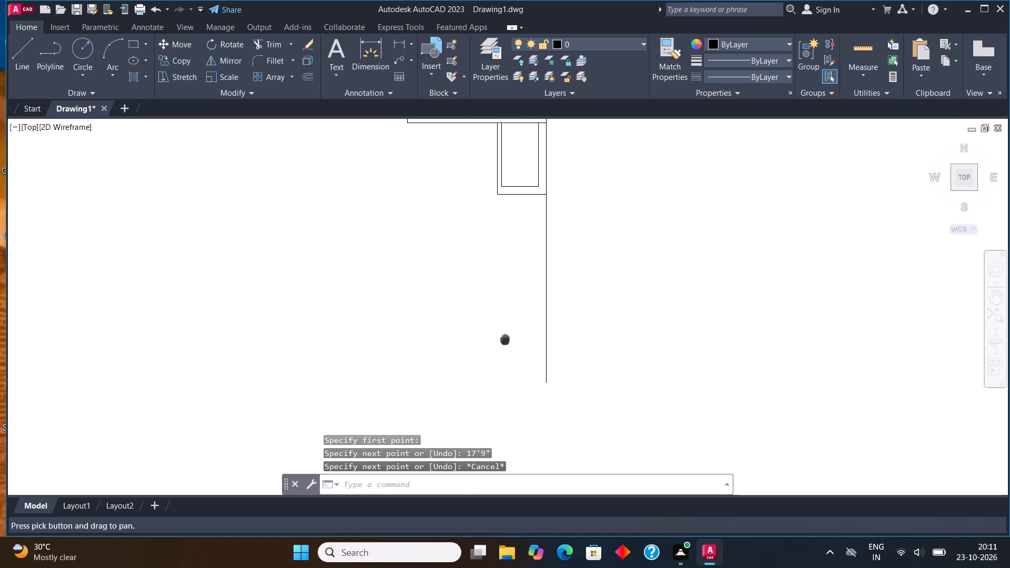
{"action": "left_click", "coordinate": [589, 330]}
{"action": "left_click", "coordinate": [529, 314]}
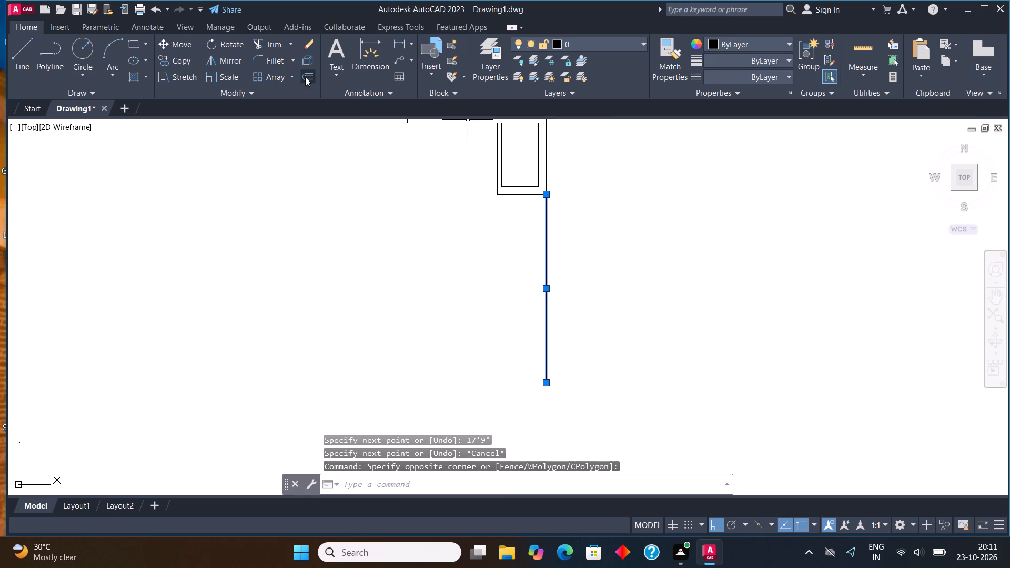
{"action": "left_click", "coordinate": [305, 77]}
{"action": "left_click", "coordinate": [543, 286]}
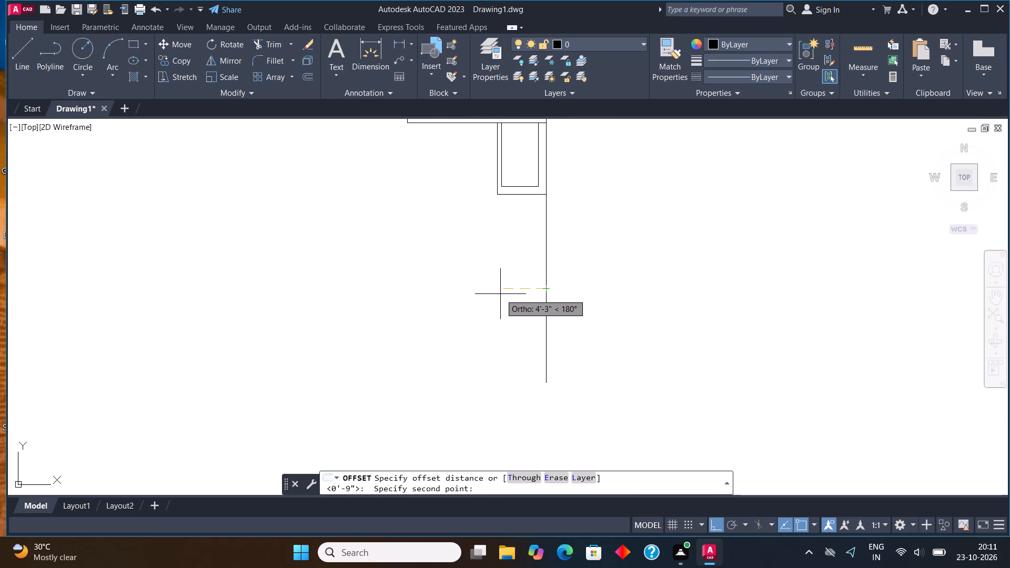
{"action": "type", "text": "9\""}
{"action": "key", "text": "Return"}
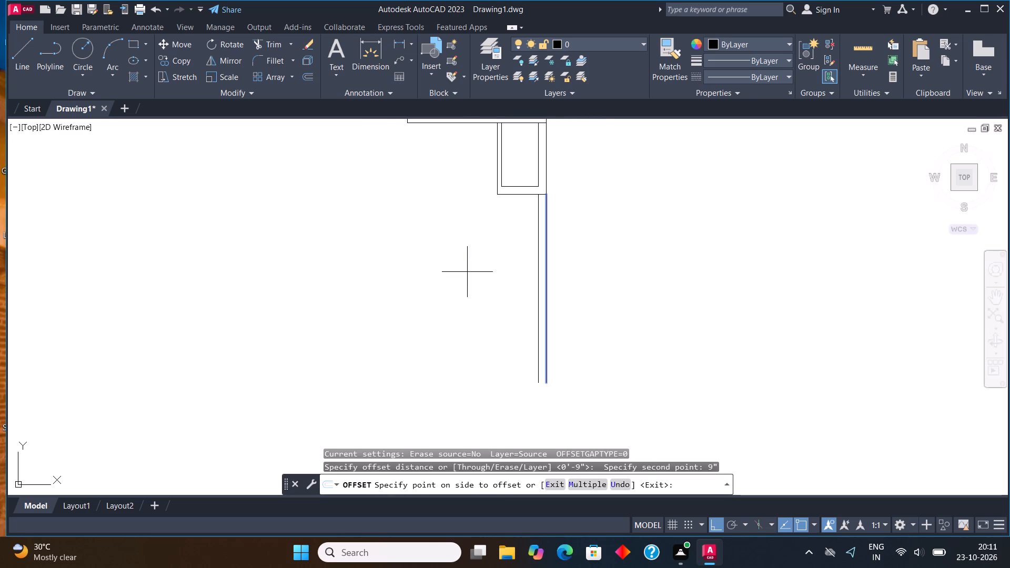
{"action": "left_click", "coordinate": [466, 262]}
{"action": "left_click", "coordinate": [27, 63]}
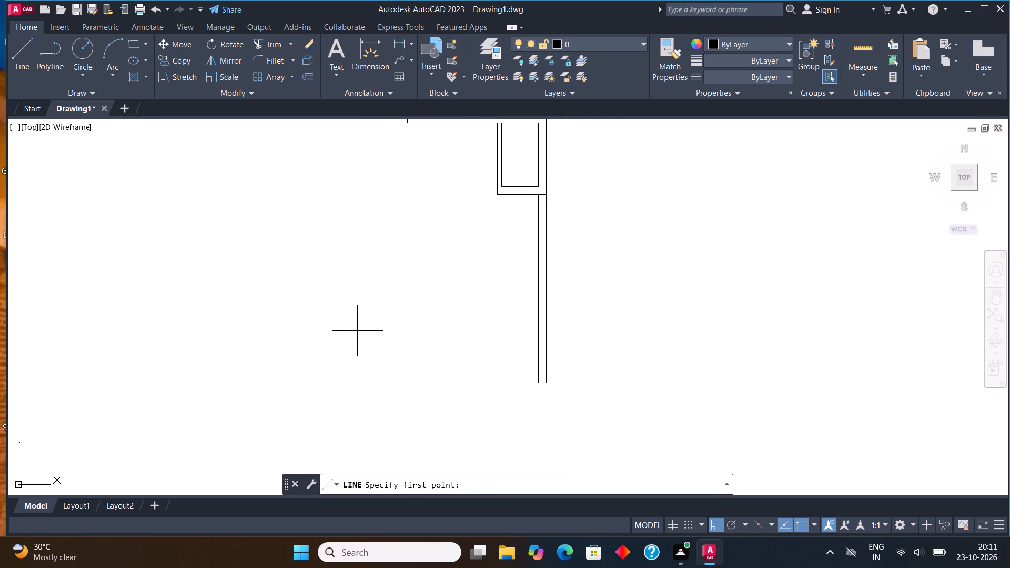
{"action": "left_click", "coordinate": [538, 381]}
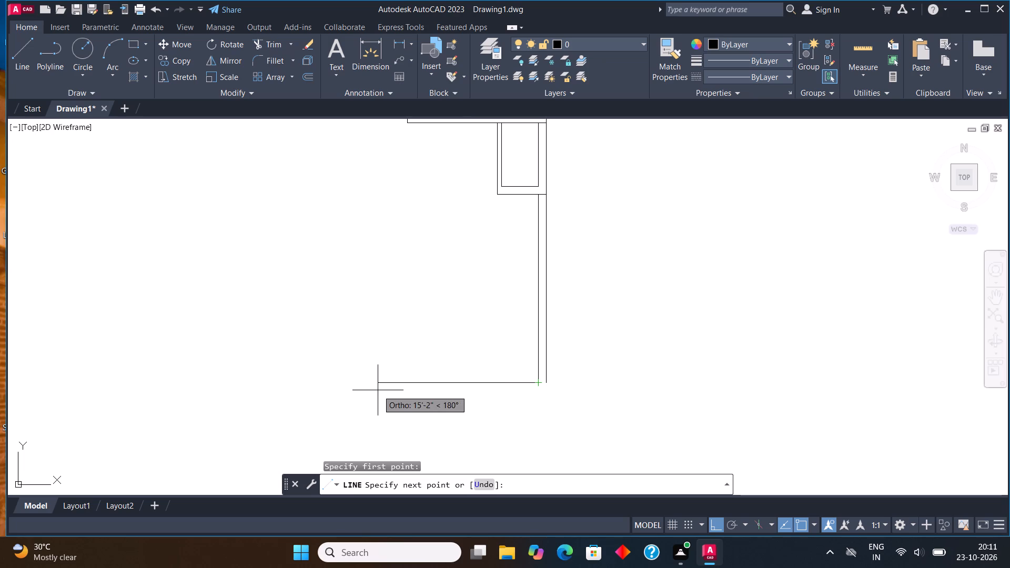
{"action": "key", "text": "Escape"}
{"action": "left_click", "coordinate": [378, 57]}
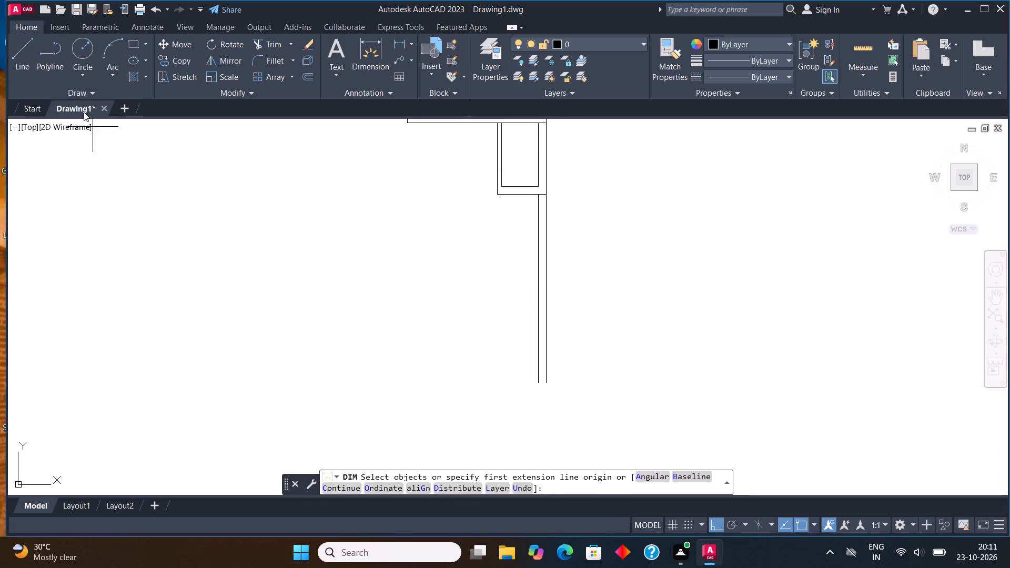
Draw a 17'3" line horizontally left from the lower end of the inner vertical wall line.
{"action": "left_click", "coordinate": [25, 51]}
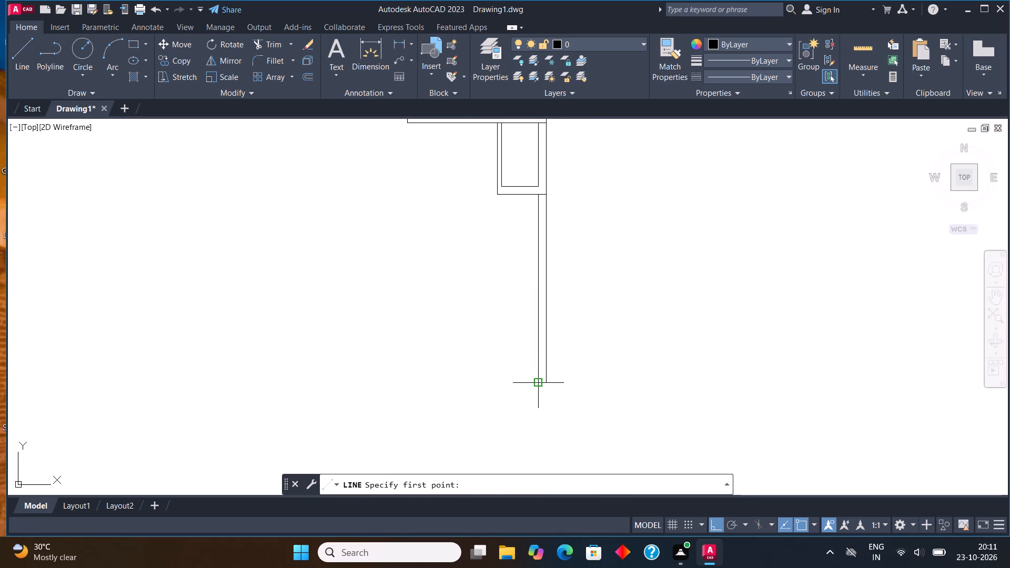
{"action": "left_click", "coordinate": [537, 385]}
{"action": "type", "text": "17'3\""}
{"action": "key", "text": "Return"}
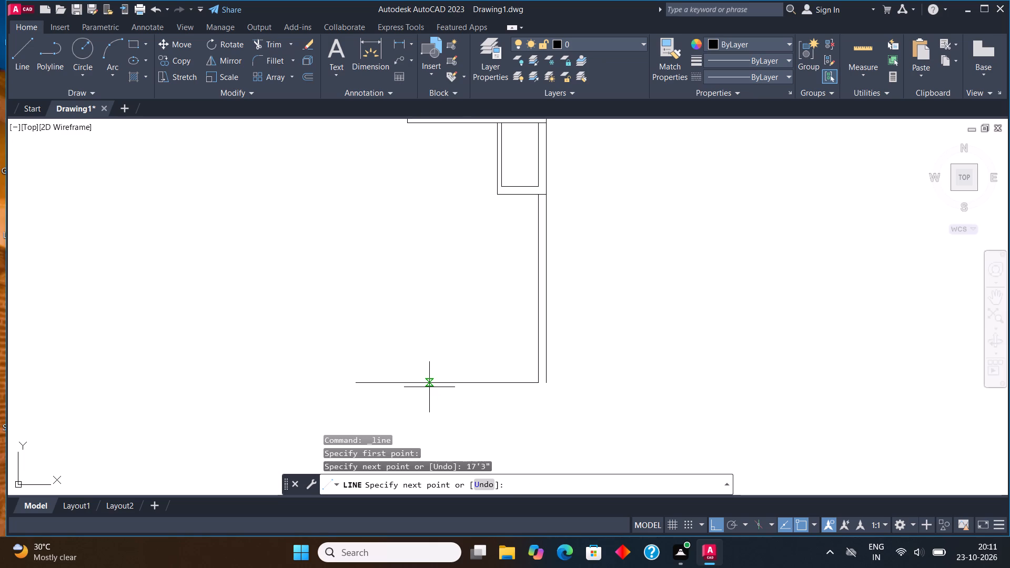
{"action": "scroll", "coordinate": [429, 387], "scroll_direction": "down", "scroll_amount": 2}
{"action": "middle_click_drag", "start_coordinate": [381, 357], "coordinate": [472, 373]}
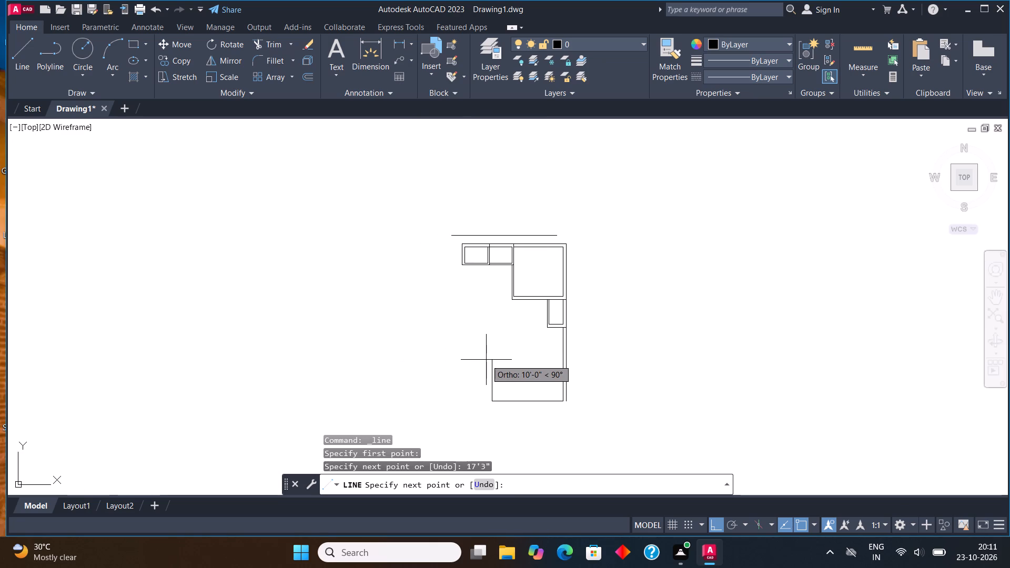
{"action": "key", "text": "Escape"}
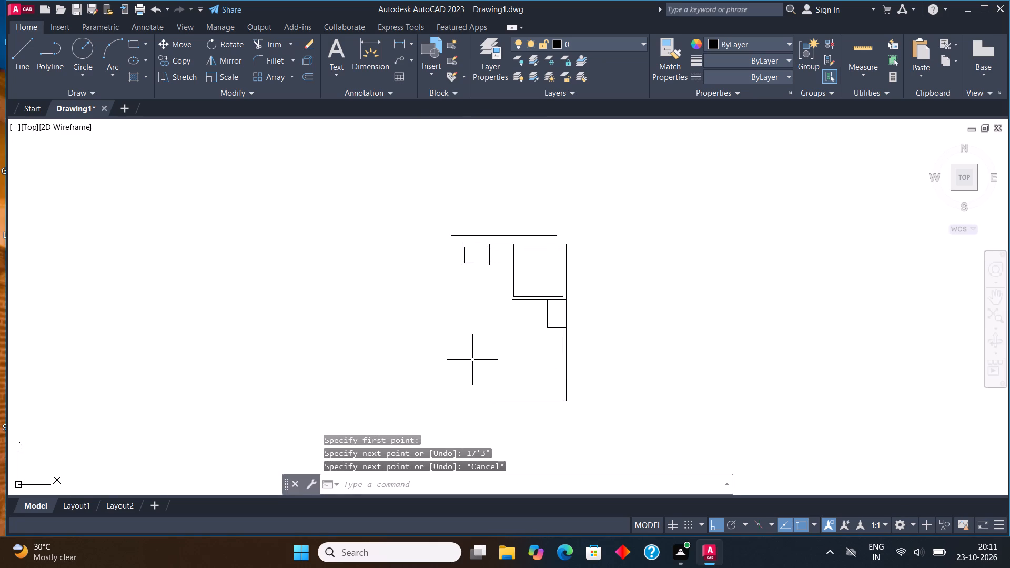
Offset the 17'3" horizontal line downward by 9".
{"action": "scroll", "coordinate": [553, 413], "scroll_direction": "up", "scroll_amount": 3}
{"action": "middle_click_drag", "start_coordinate": [522, 363], "coordinate": [487, 259]}
{"action": "left_click_drag", "start_coordinate": [469, 295], "coordinate": [464, 268]}
{"action": "left_click", "coordinate": [434, 190]}
{"action": "left_click", "coordinate": [305, 74]}
{"action": "left_click", "coordinate": [416, 258]}
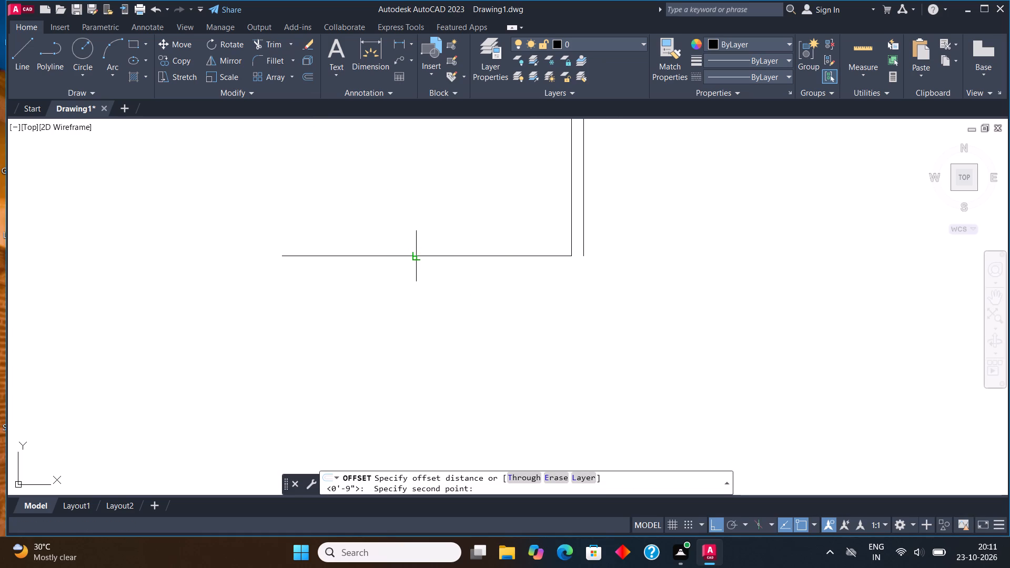
{"action": "type", "text": "9\""}
{"action": "key", "text": "Return"}
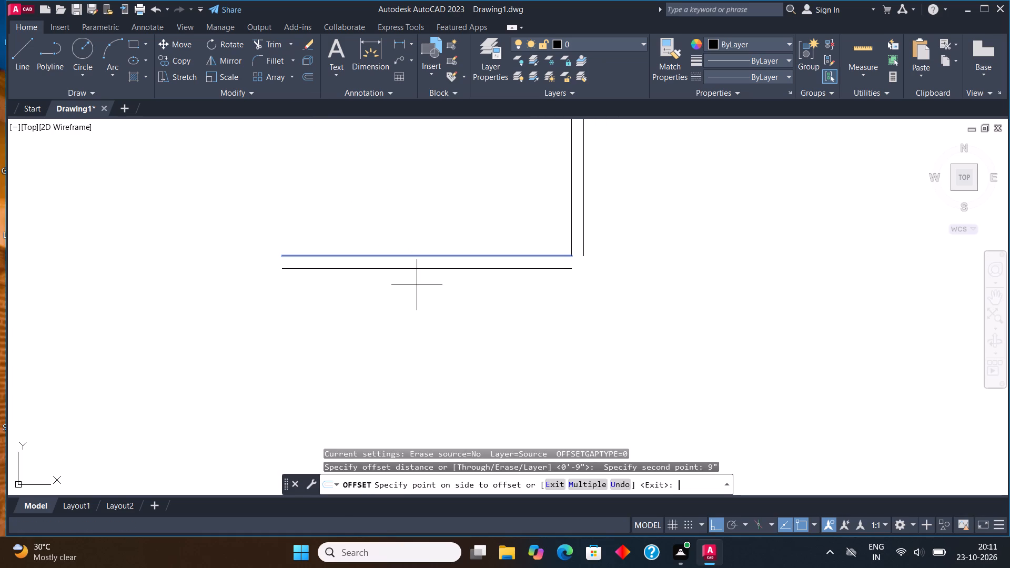
{"action": "left_click", "coordinate": [457, 334]}
Fillet the lower horizontal line with the outer vertical wall line into a closed bottom-right corner.
{"action": "left_click", "coordinate": [275, 61]}
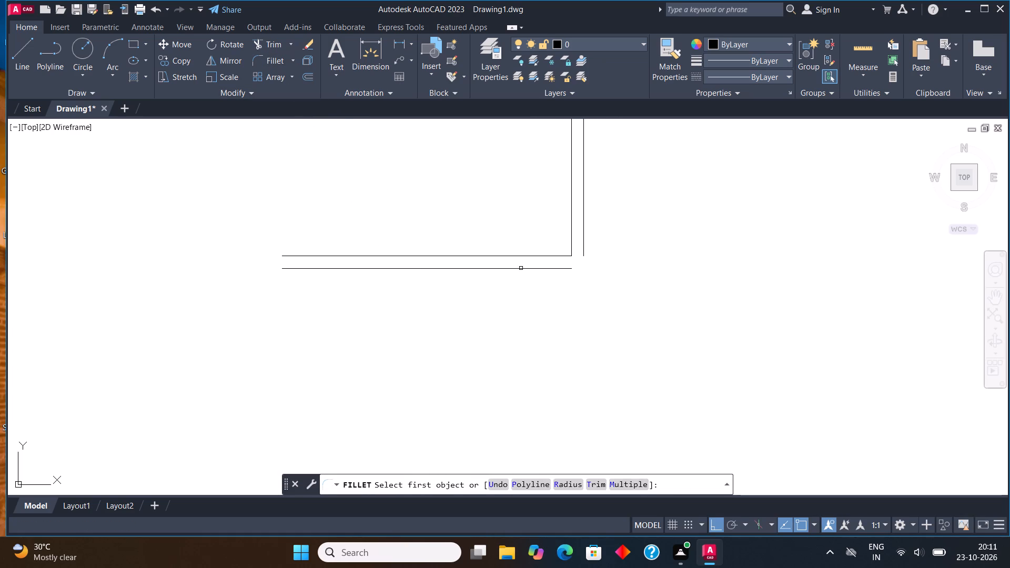
{"action": "left_click", "coordinate": [521, 268]}
{"action": "left_click", "coordinate": [582, 232]}
Draw a 7'9" line straight down from the outer bottom-left corner of the upper-left small room.
{"action": "scroll", "coordinate": [626, 310], "scroll_direction": "down", "scroll_amount": 3}
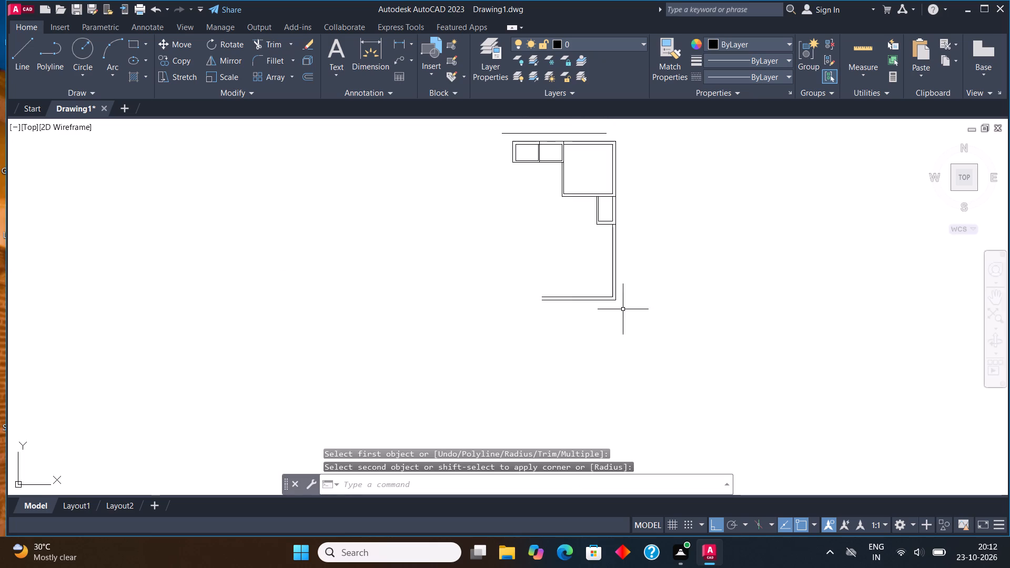
{"action": "middle_click_drag", "start_coordinate": [499, 282], "coordinate": [476, 347]}
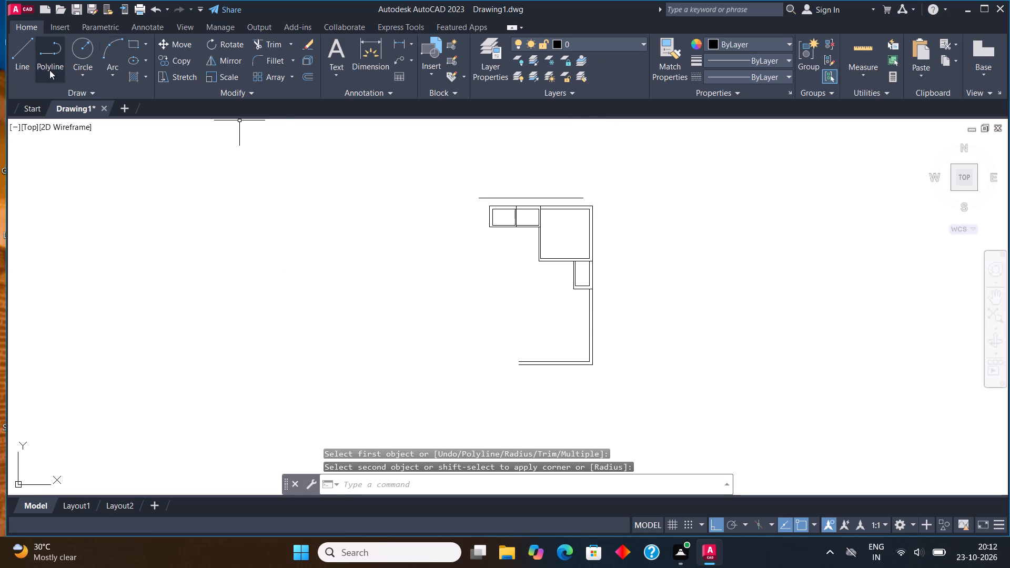
{"action": "left_click", "coordinate": [31, 57]}
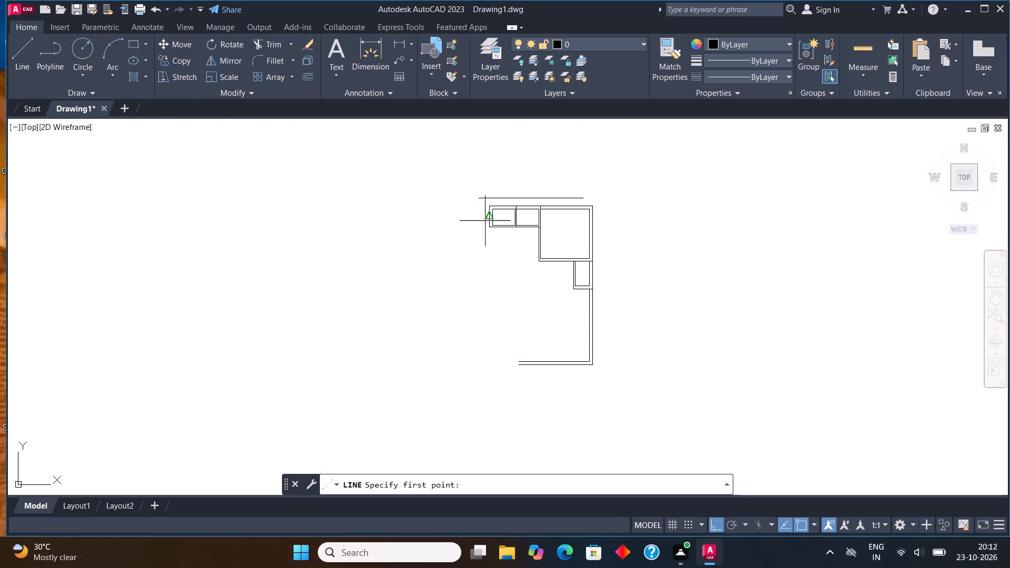
{"action": "scroll", "coordinate": [485, 220], "scroll_direction": "up", "scroll_amount": 5}
{"action": "left_click", "coordinate": [497, 302]}
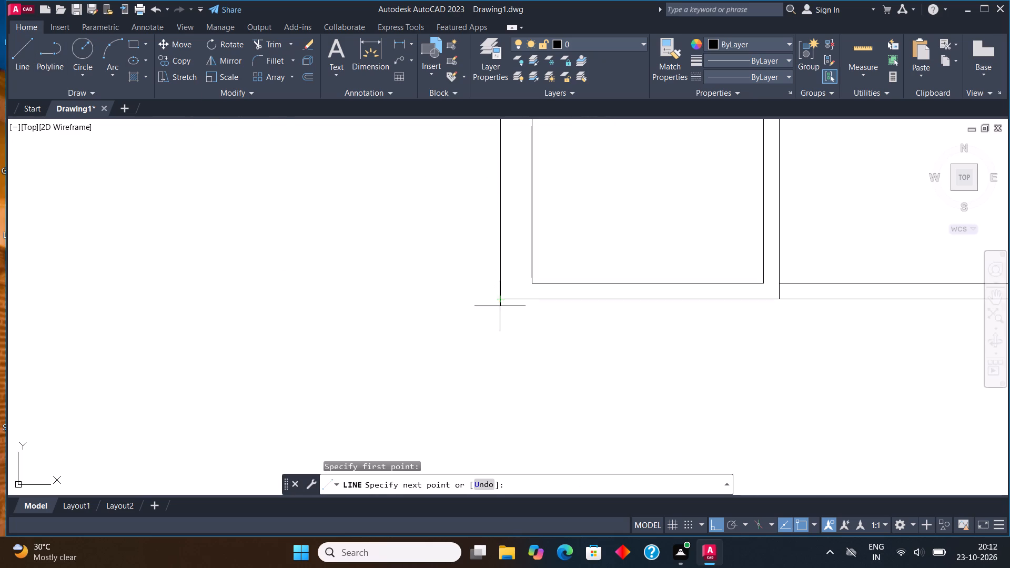
{"action": "type", "text": "7'9\""}
{"action": "key", "text": "Return"}
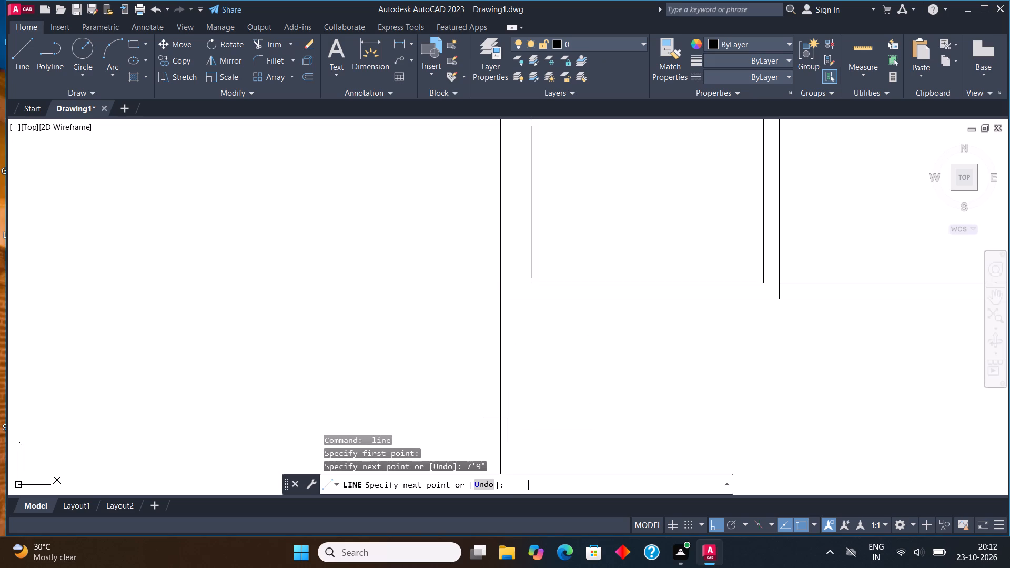
{"action": "scroll", "coordinate": [509, 417], "scroll_direction": "down", "scroll_amount": 5}
{"action": "scroll", "coordinate": [512, 413], "scroll_direction": "up", "scroll_amount": 1}
{"action": "middle_click_drag", "start_coordinate": [486, 340], "coordinate": [464, 242]}
{"action": "key", "text": "Escape"}
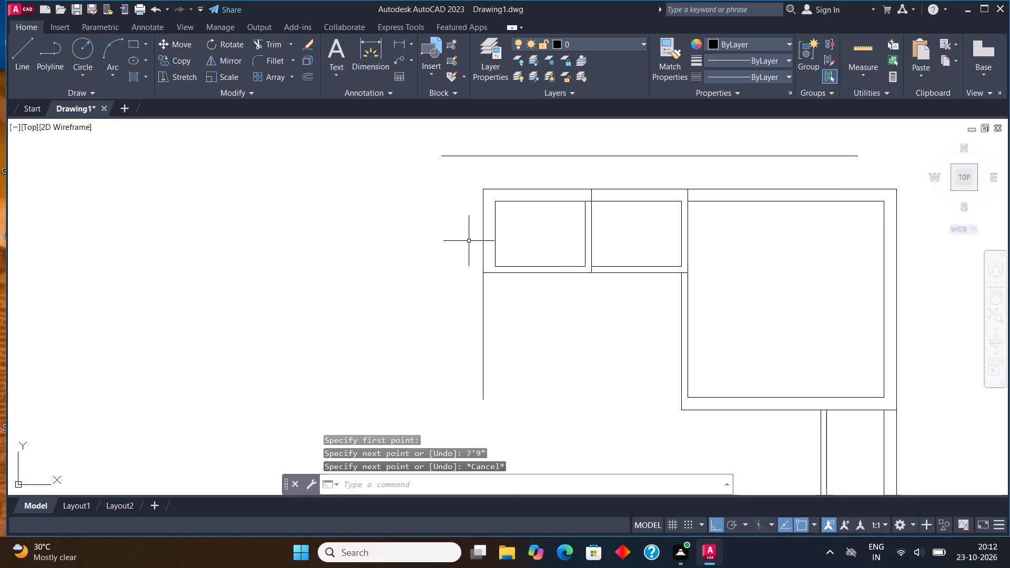
Offset the 7'9" vertical line 9" to the right.
{"action": "left_click", "coordinate": [508, 360]}
{"action": "left_click", "coordinate": [435, 308]}
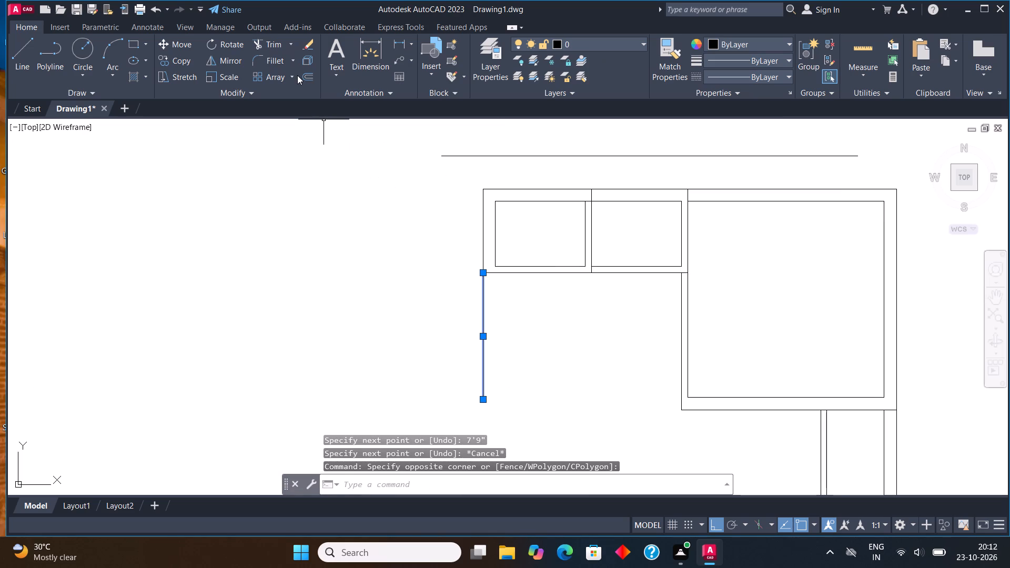
{"action": "left_click", "coordinate": [308, 80]}
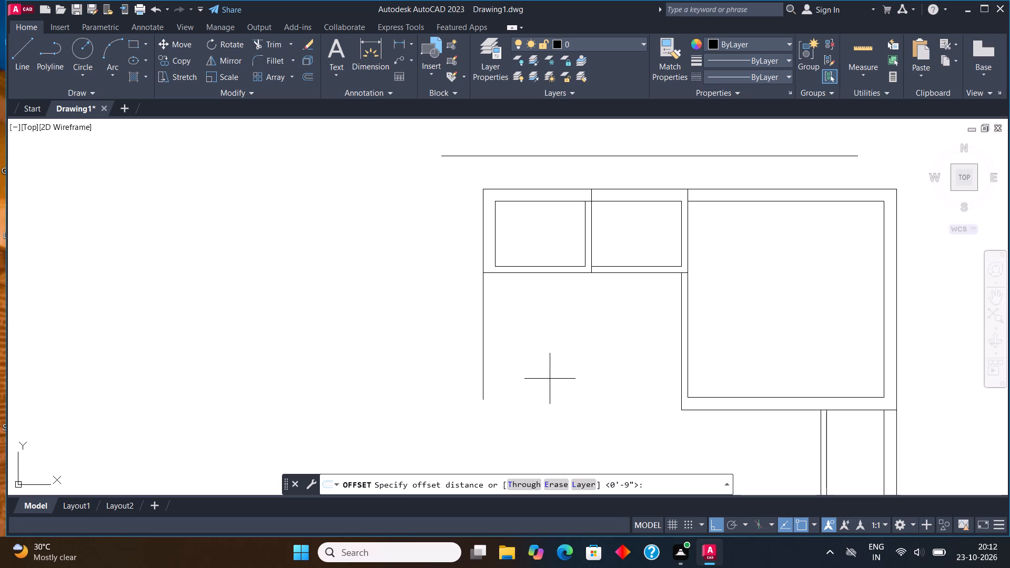
{"action": "left_click", "coordinate": [485, 333]}
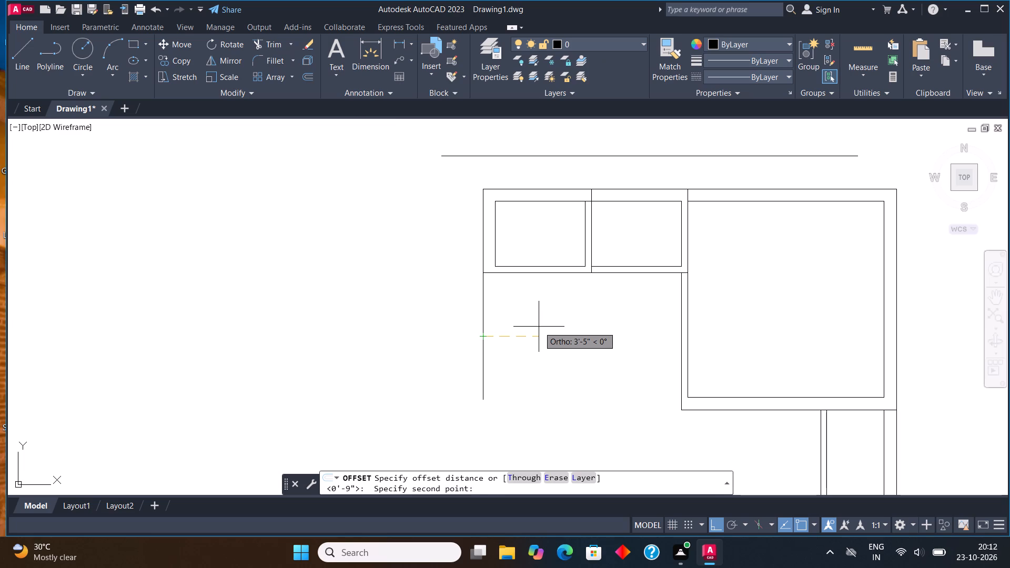
{"action": "type", "text": "9\""}
{"action": "key", "text": "Return"}
{"action": "left_click", "coordinate": [554, 338]}
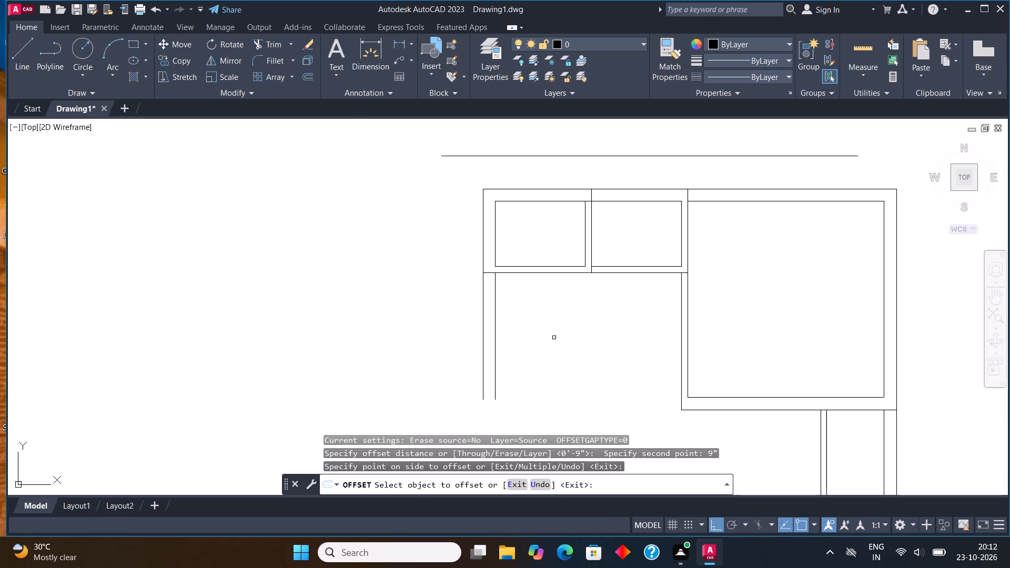
{"action": "key", "text": "Escape"}
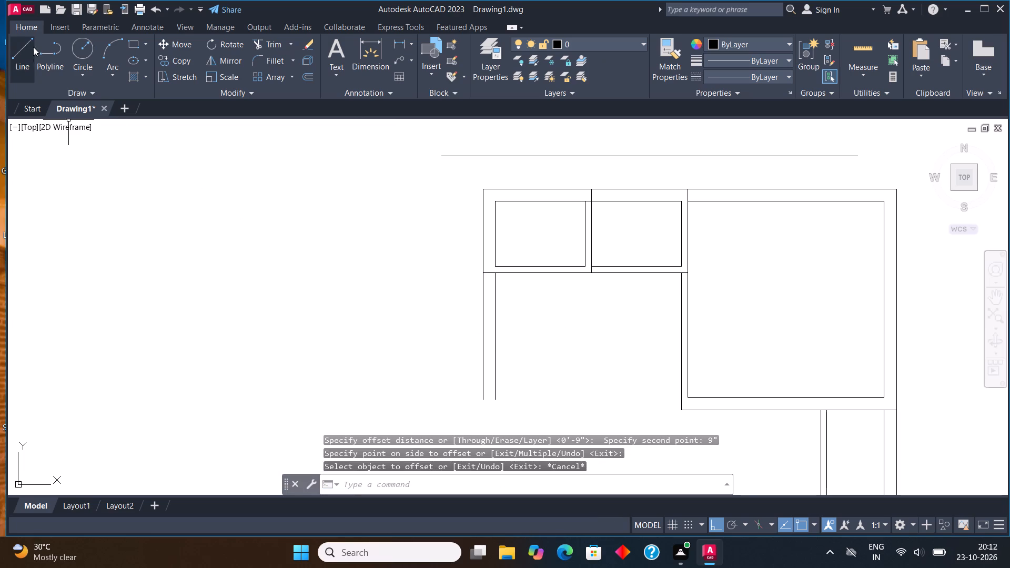
Draw an 11'6" line horizontally right from the lower end of the 7'9" wall's inner line.
{"action": "left_click", "coordinate": [32, 47]}
{"action": "left_click", "coordinate": [501, 404]}
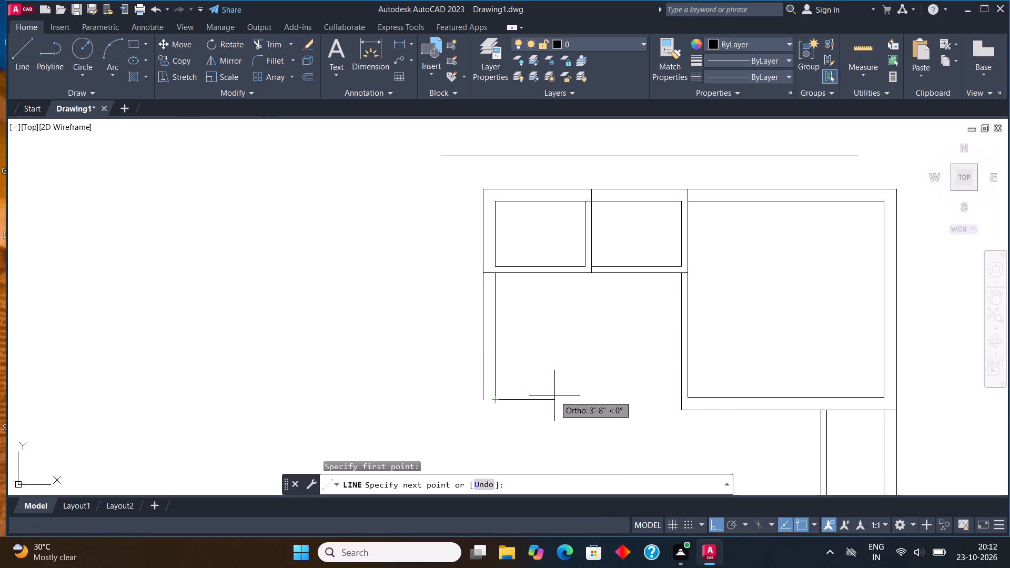
{"action": "type", "text": "11'6\""}
{"action": "key", "text": "Return"}
{"action": "key", "text": "Escape"}
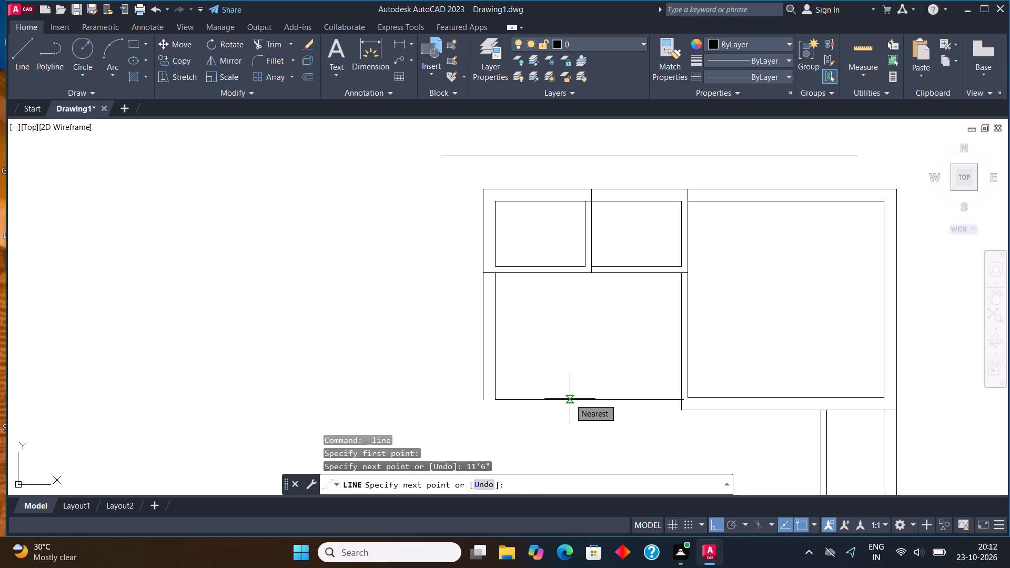
Trim the end of the 11'6" line that extends past the 12' by 12' room's outer left wall line.
{"action": "left_click", "coordinate": [269, 39]}
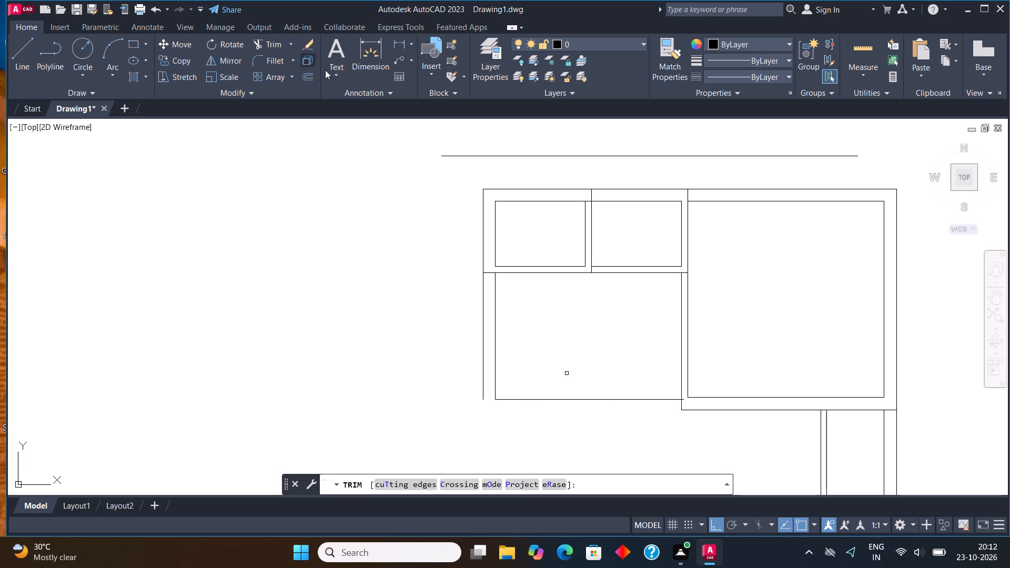
{"action": "scroll", "coordinate": [689, 402], "scroll_direction": "up", "scroll_amount": 5}
{"action": "left_click", "coordinate": [604, 376]}
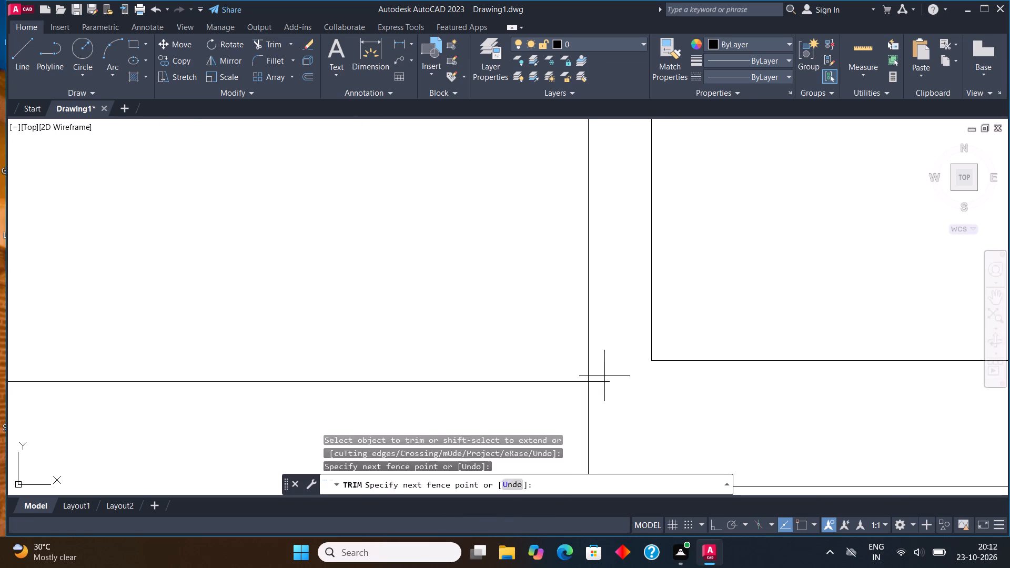
{"action": "left_click", "coordinate": [610, 410]}
Draw a horizontal line left from the 12' by 12' room's outer bottom-left corner, stopping short of the 7'9" outer wall line.
{"action": "scroll", "coordinate": [630, 336], "scroll_direction": "down", "scroll_amount": 5}
{"action": "left_click", "coordinate": [20, 54]}
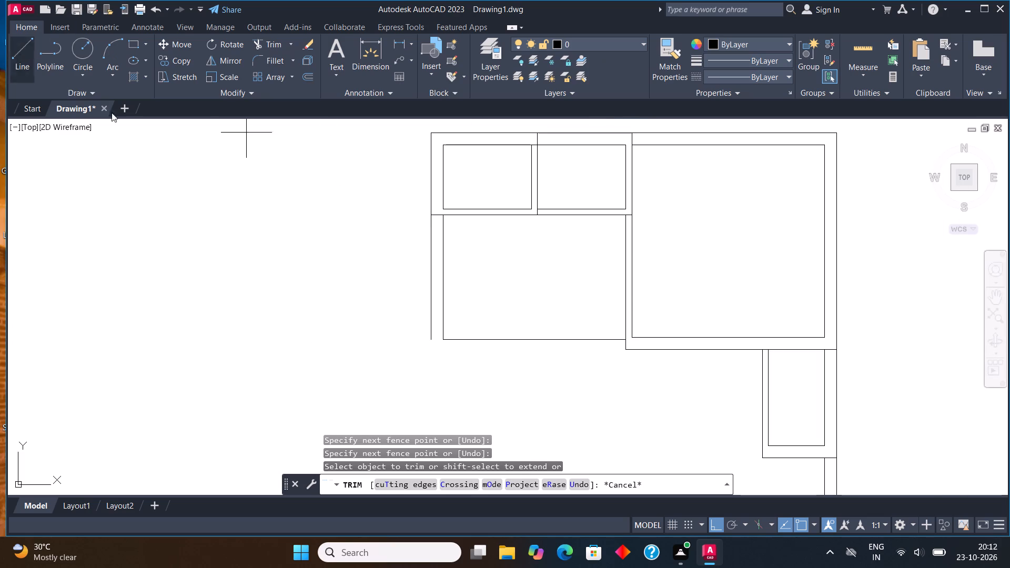
{"action": "scroll", "coordinate": [579, 367], "scroll_direction": "up", "scroll_amount": 1}
{"action": "left_click", "coordinate": [656, 341]}
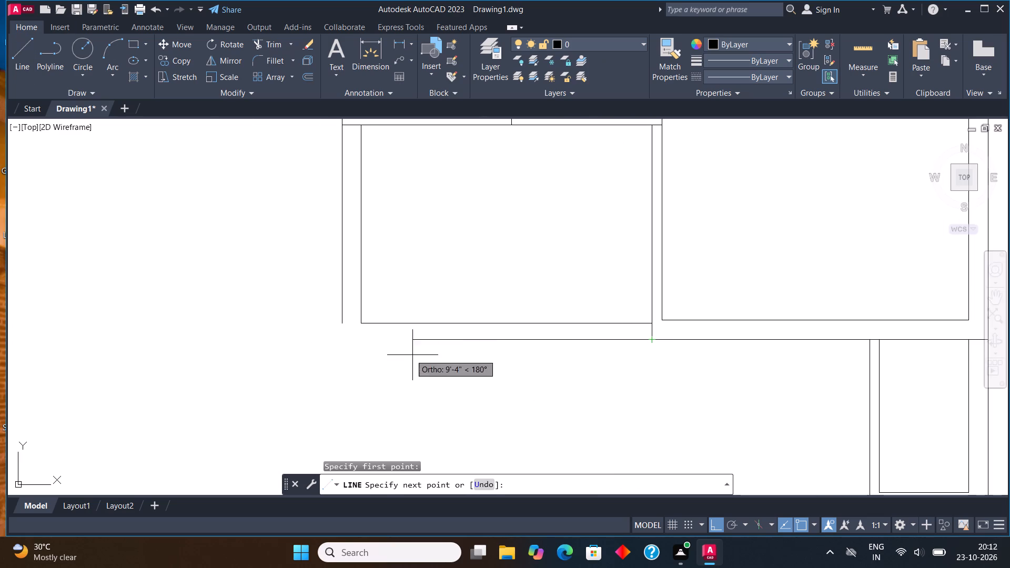
{"action": "left_click", "coordinate": [388, 343]}
Fillet the 7'9" outer wall line with the new bottom line to close the room's outer bottom-left corner.
{"action": "left_click", "coordinate": [271, 62]}
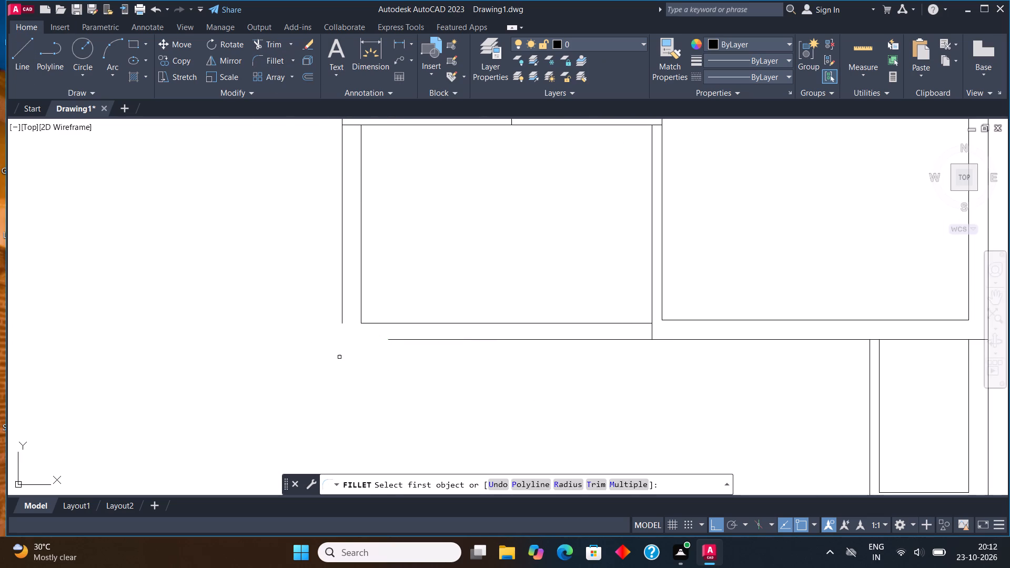
{"action": "left_click", "coordinate": [342, 307]}
{"action": "left_click", "coordinate": [428, 339]}
Draw the outer left wall line straight down from the 11'6" room's outer bottom-left corner, level with the bottom wall's outer line.
{"action": "scroll", "coordinate": [411, 299], "scroll_direction": "down", "scroll_amount": 2}
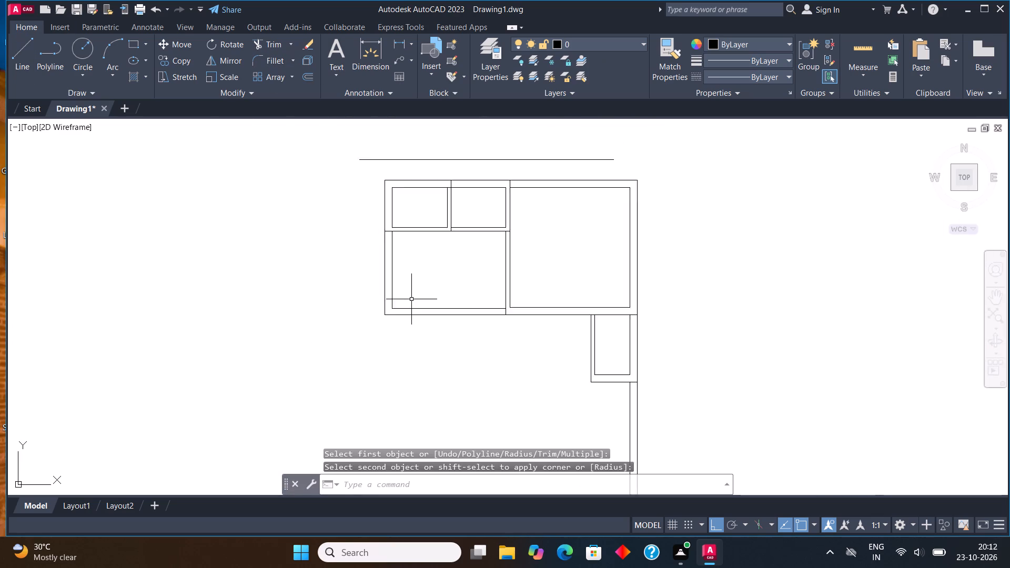
{"action": "scroll", "coordinate": [411, 299], "scroll_direction": "down", "scroll_amount": 1}
{"action": "scroll", "coordinate": [443, 309], "scroll_direction": "up", "scroll_amount": 2}
{"action": "middle_click_drag", "start_coordinate": [440, 308], "coordinate": [440, 302]}
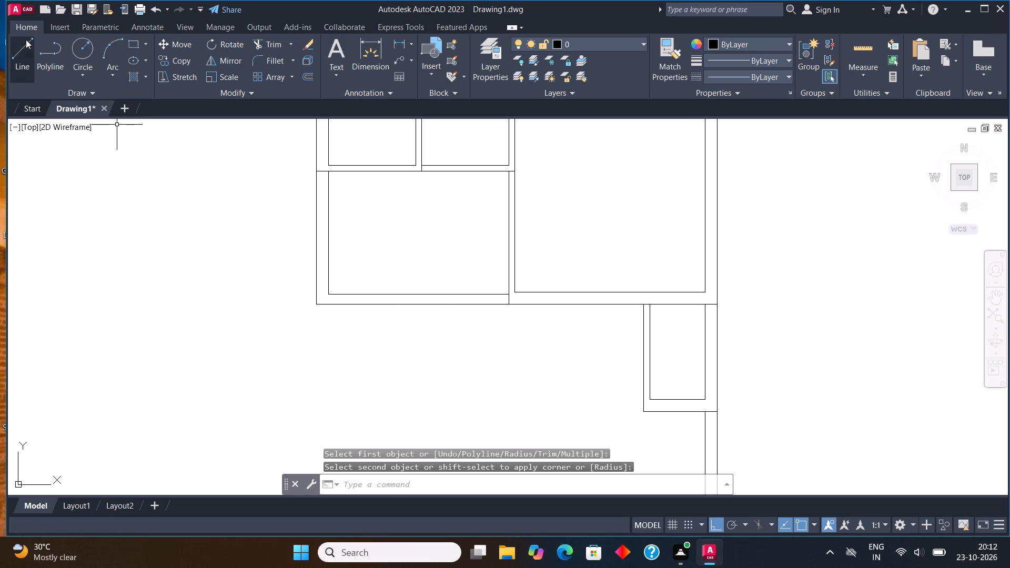
{"action": "left_click", "coordinate": [26, 39]}
{"action": "middle_click_drag", "start_coordinate": [335, 343], "coordinate": [374, 282]}
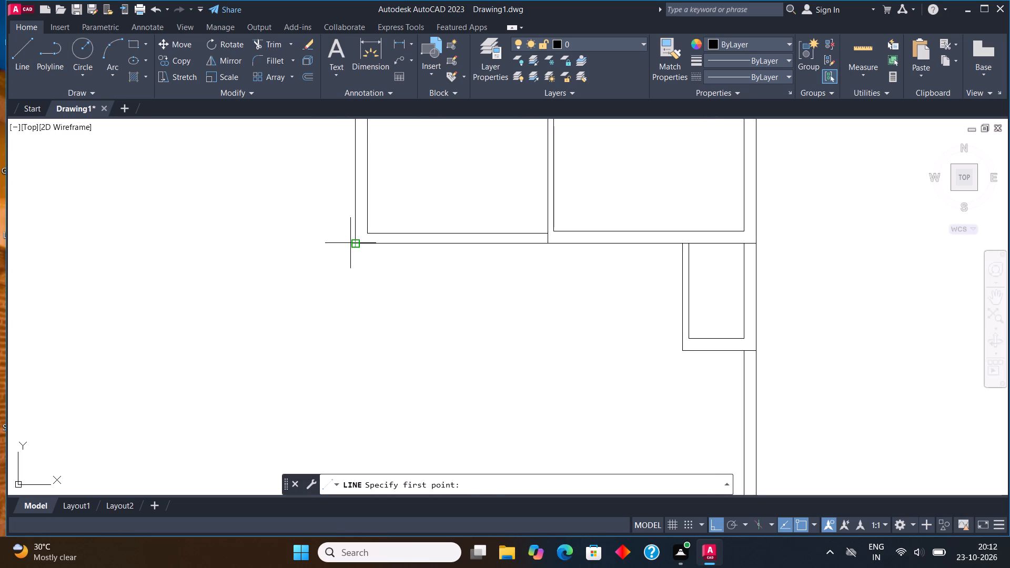
{"action": "left_click", "coordinate": [350, 243]}
{"action": "scroll", "coordinate": [355, 335], "scroll_direction": "down", "scroll_amount": 3}
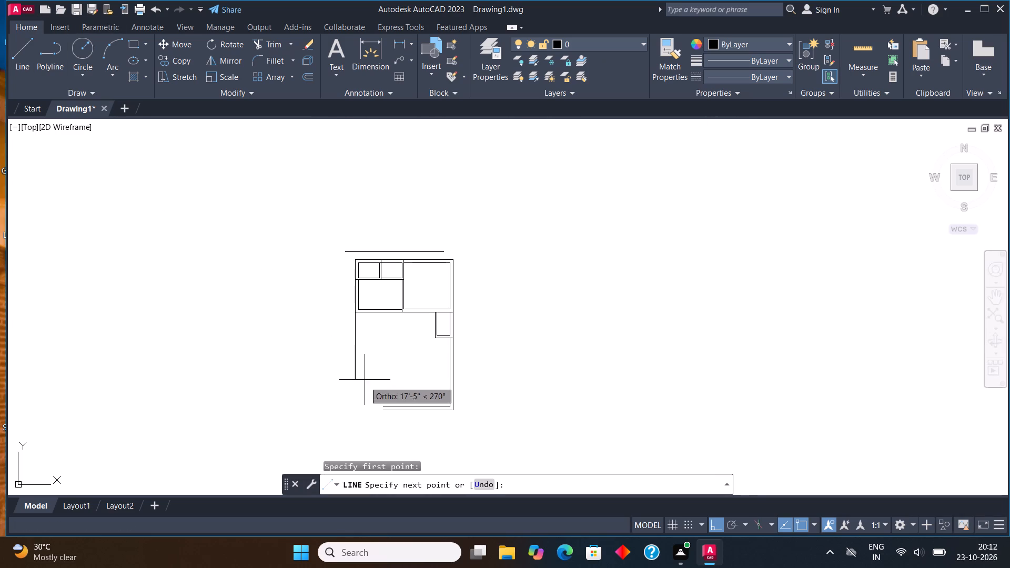
{"action": "scroll", "coordinate": [361, 411], "scroll_direction": "up", "scroll_amount": 3}
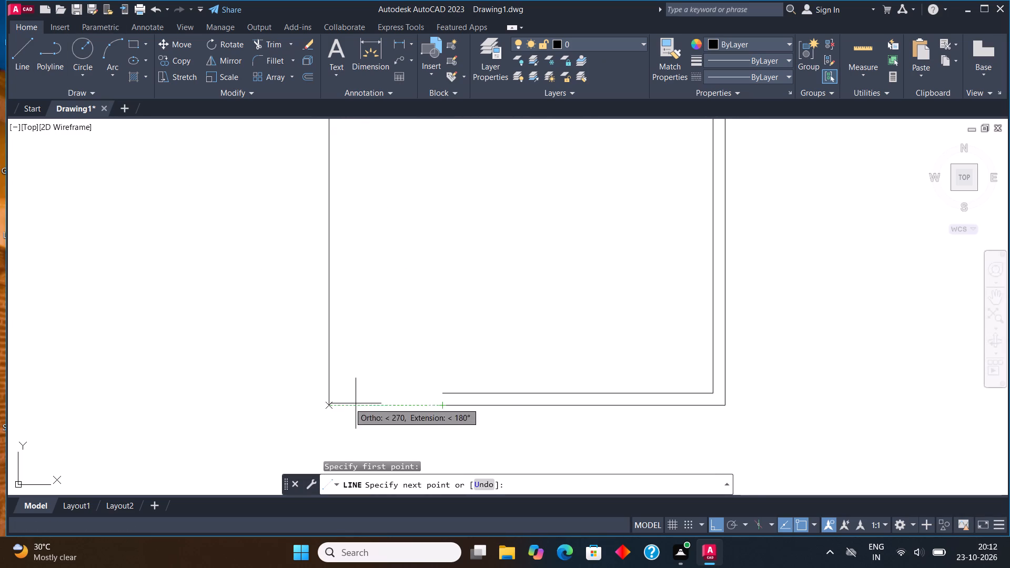
{"action": "left_click", "coordinate": [344, 400]}
{"action": "scroll", "coordinate": [345, 409], "scroll_direction": "down", "scroll_amount": 2}
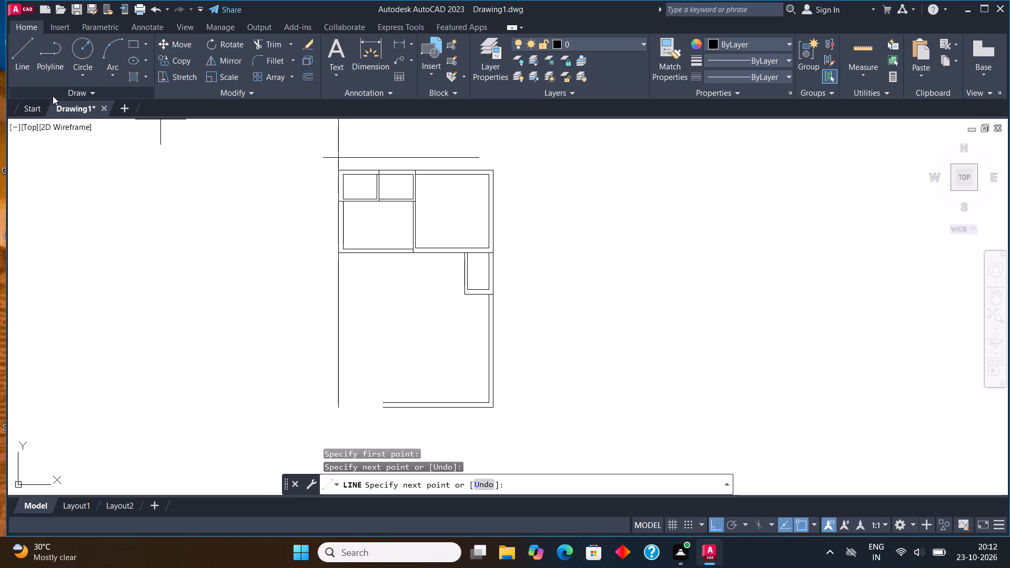
Draw the inner left wall line straight down from the 11'6" room's inner bottom-left corner, stopping short of the bottom wall.
{"action": "left_click", "coordinate": [13, 58]}
{"action": "scroll", "coordinate": [368, 256], "scroll_direction": "up", "scroll_amount": 3}
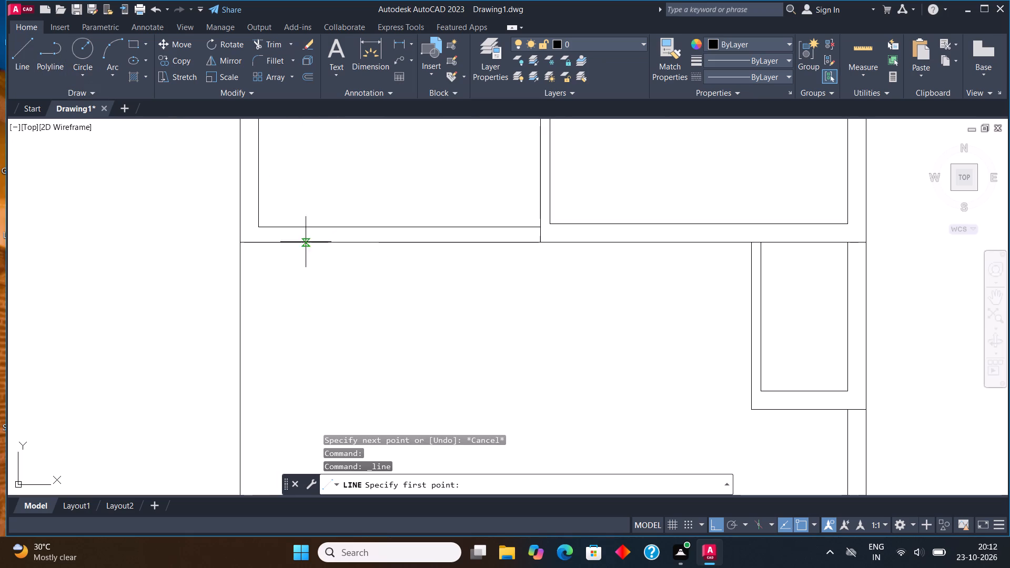
{"action": "left_click", "coordinate": [262, 222]}
{"action": "scroll", "coordinate": [262, 228], "scroll_direction": "down", "scroll_amount": 4}
{"action": "scroll", "coordinate": [261, 340], "scroll_direction": "up", "scroll_amount": 2}
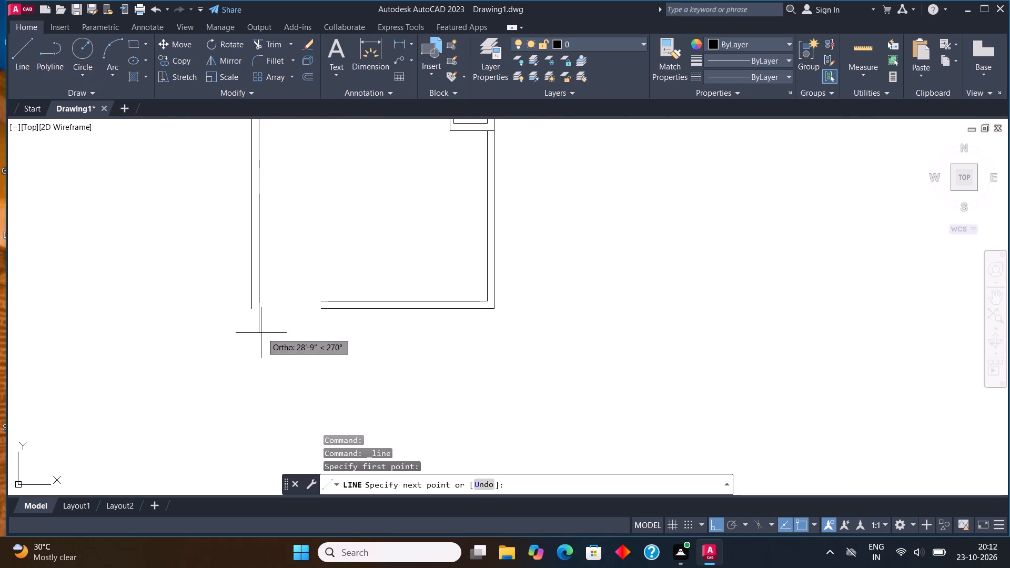
{"action": "scroll", "coordinate": [261, 262], "scroll_direction": "up", "scroll_amount": 3}
{"action": "left_click", "coordinate": [255, 329]}
{"action": "scroll", "coordinate": [259, 327], "scroll_direction": "down", "scroll_amount": 3}
{"action": "middle_click_drag", "start_coordinate": [285, 310], "coordinate": [332, 229]}
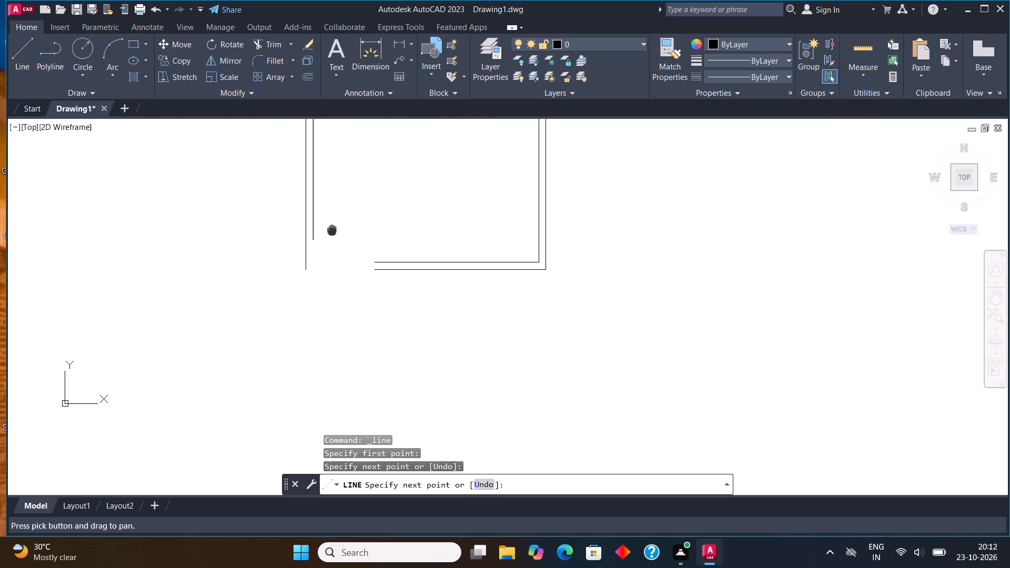
{"action": "key", "text": "Escape"}
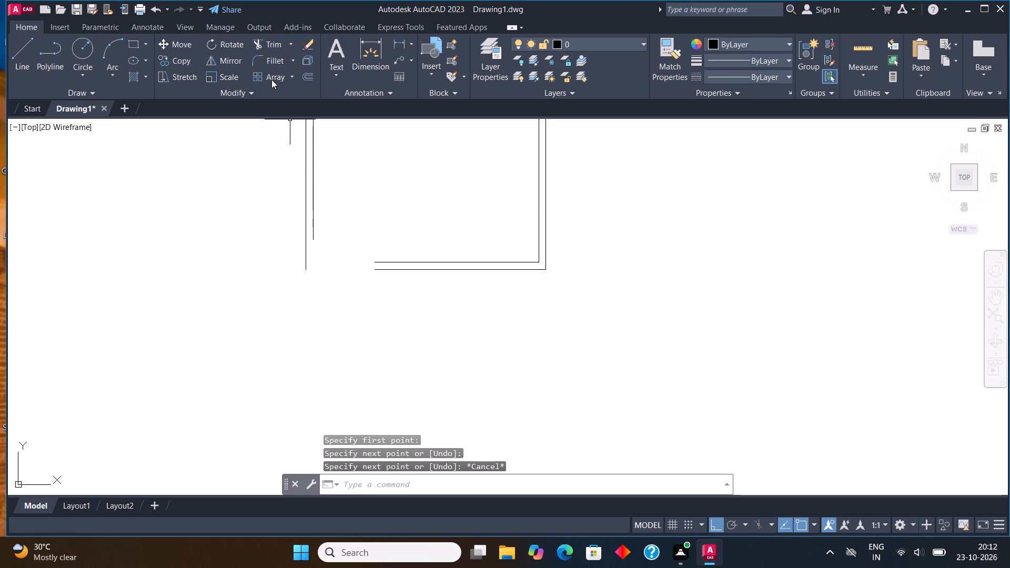
Fillet the inner and outer left wall lines with the matching bottom wall lines to close the plan's bottom-left corner.
{"action": "left_click", "coordinate": [271, 67]}
{"action": "left_click", "coordinate": [315, 199]}
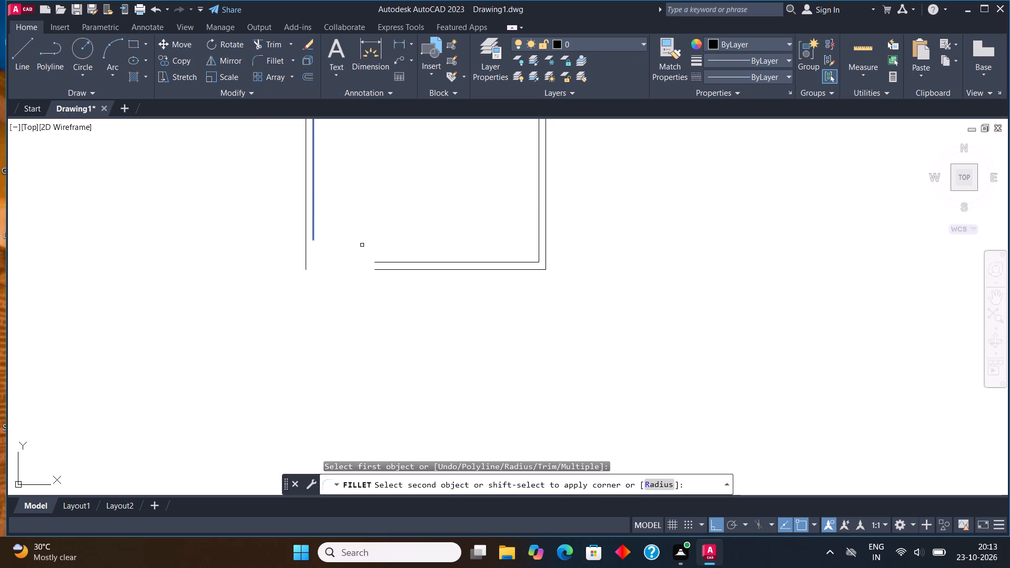
{"action": "left_click", "coordinate": [379, 261]}
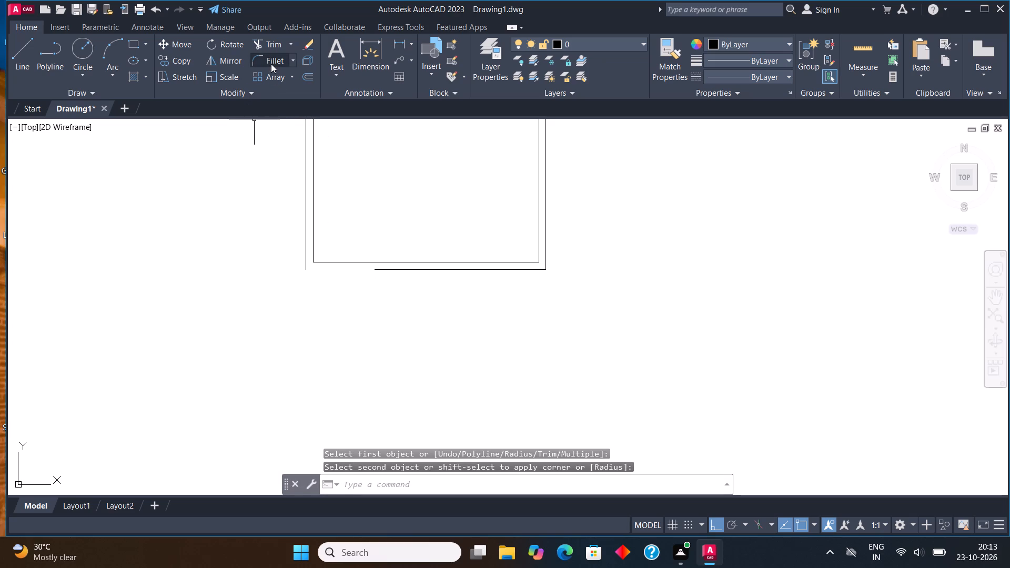
{"action": "left_click", "coordinate": [271, 64]}
{"action": "left_click", "coordinate": [306, 245]}
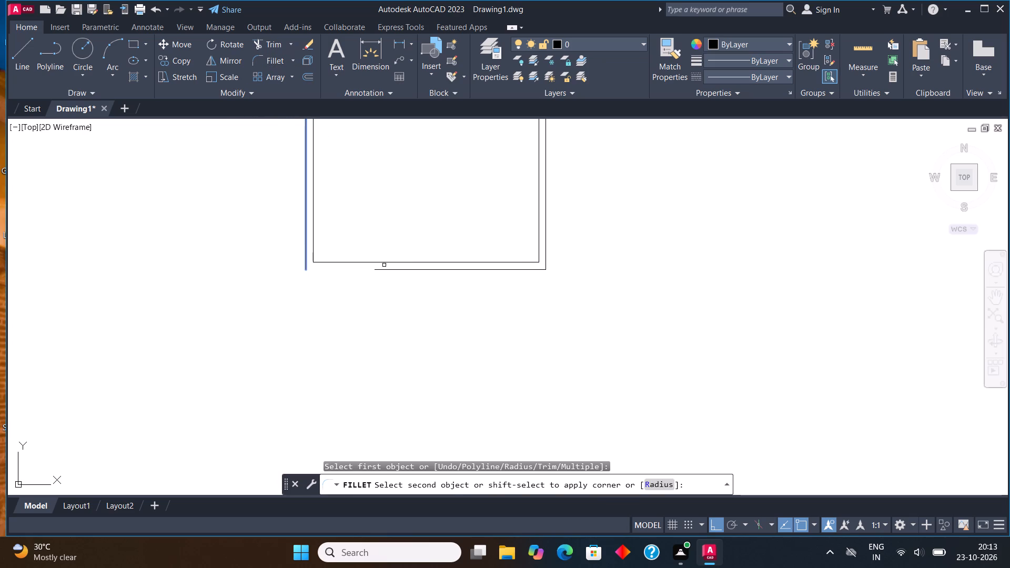
{"action": "left_click", "coordinate": [387, 269]}
{"action": "scroll", "coordinate": [385, 329], "scroll_direction": "down", "scroll_amount": 1}
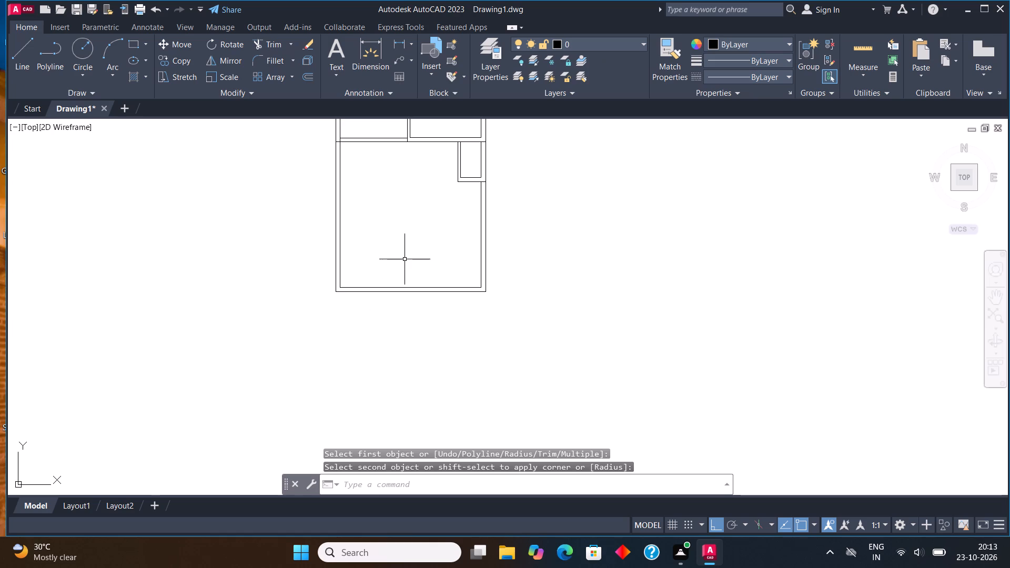
Draw a small enclosure below the 11'6" room, 5' down the inner left wall, 2'9" across, and back up to the room's bottom wall.
{"action": "middle_click_drag", "start_coordinate": [404, 259], "coordinate": [401, 319]}
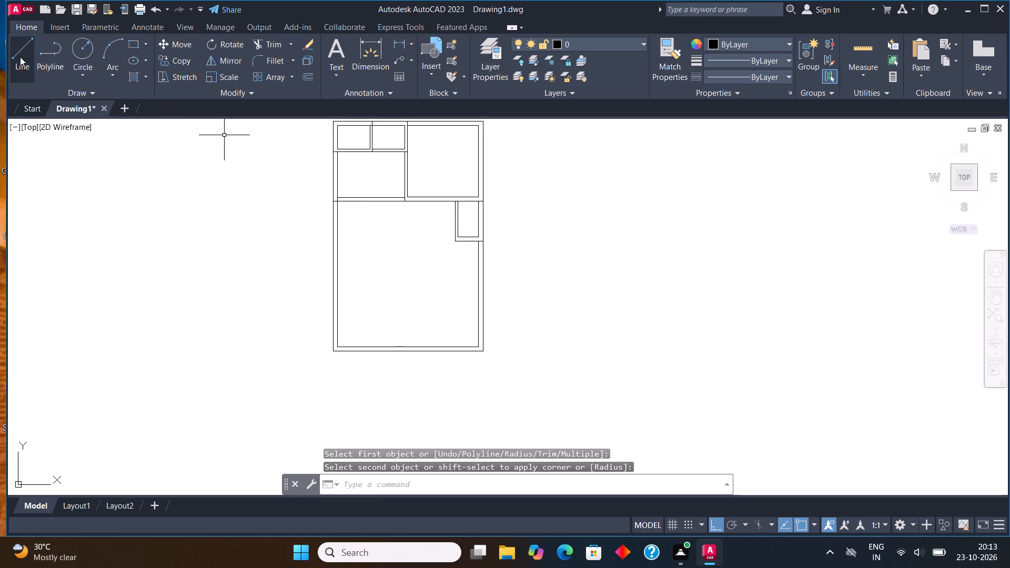
{"action": "left_click", "coordinate": [20, 57]}
{"action": "scroll", "coordinate": [356, 202], "scroll_direction": "up", "scroll_amount": 2}
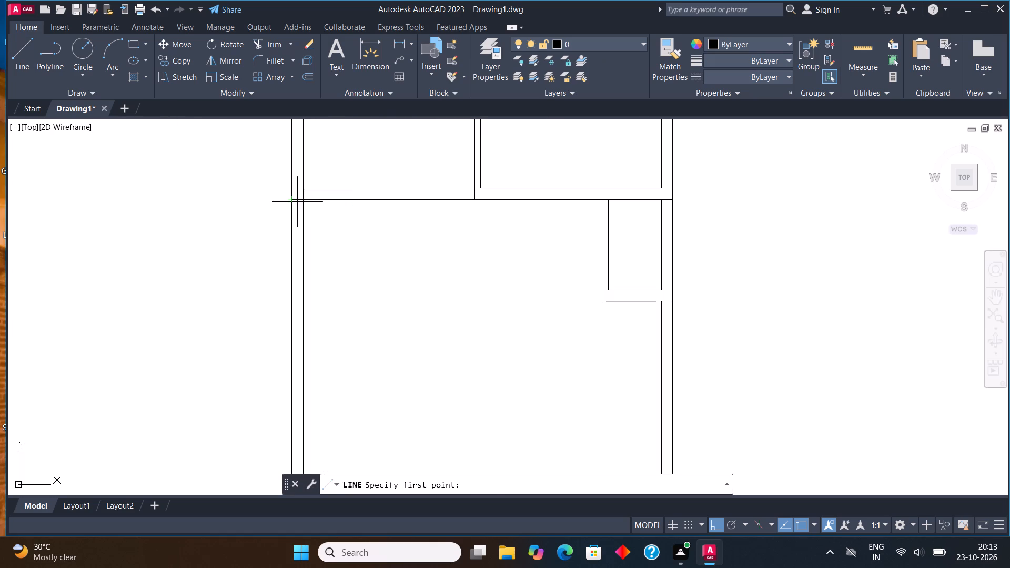
{"action": "left_click", "coordinate": [306, 201]}
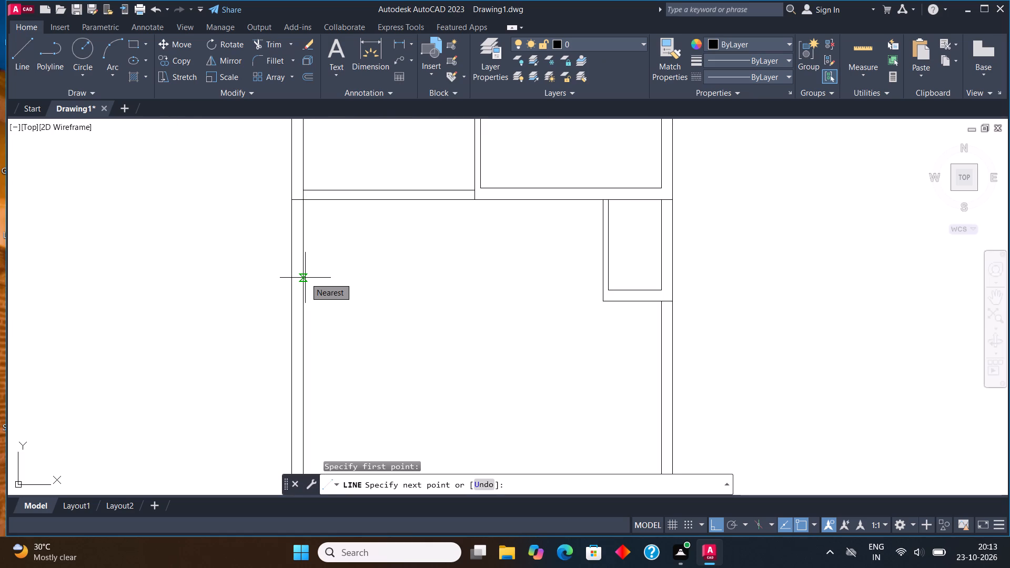
{"action": "type", "text": "5'"}
{"action": "key", "text": "Return"}
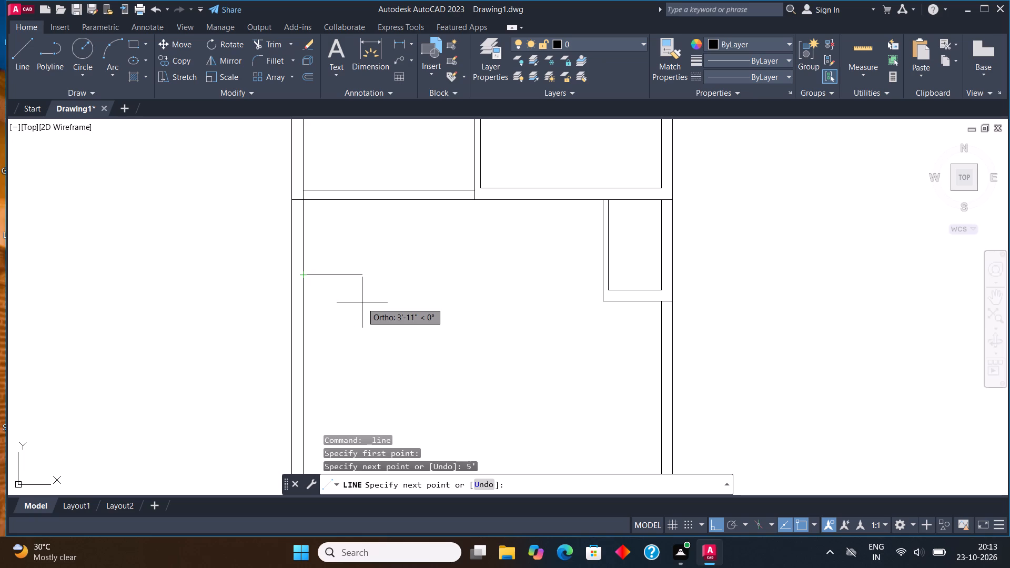
{"action": "type", "text": "2'9\""}
{"action": "key", "text": "Return"}
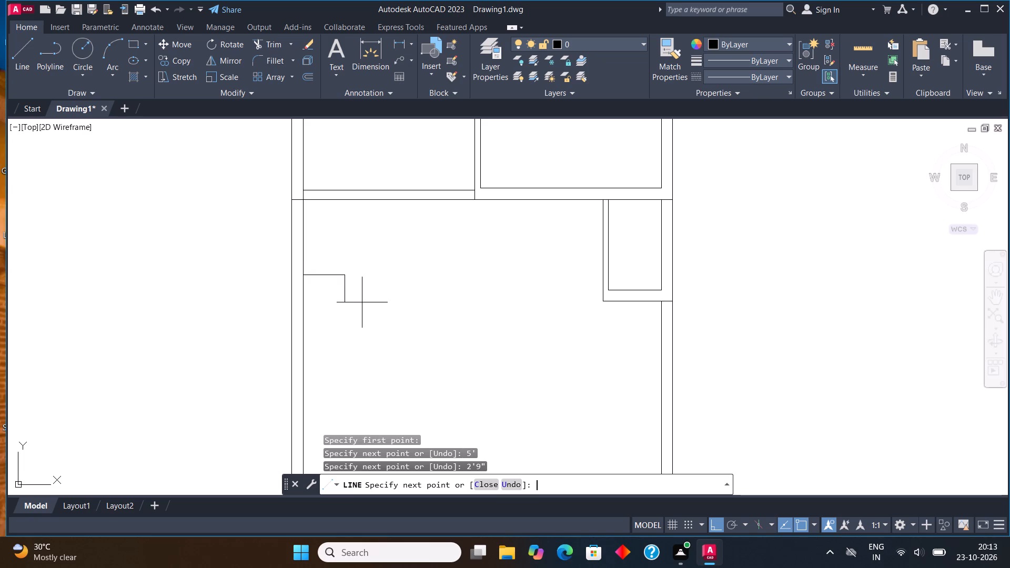
{"action": "scroll", "coordinate": [342, 215], "scroll_direction": "up", "scroll_amount": 2}
{"action": "left_click", "coordinate": [342, 179]}
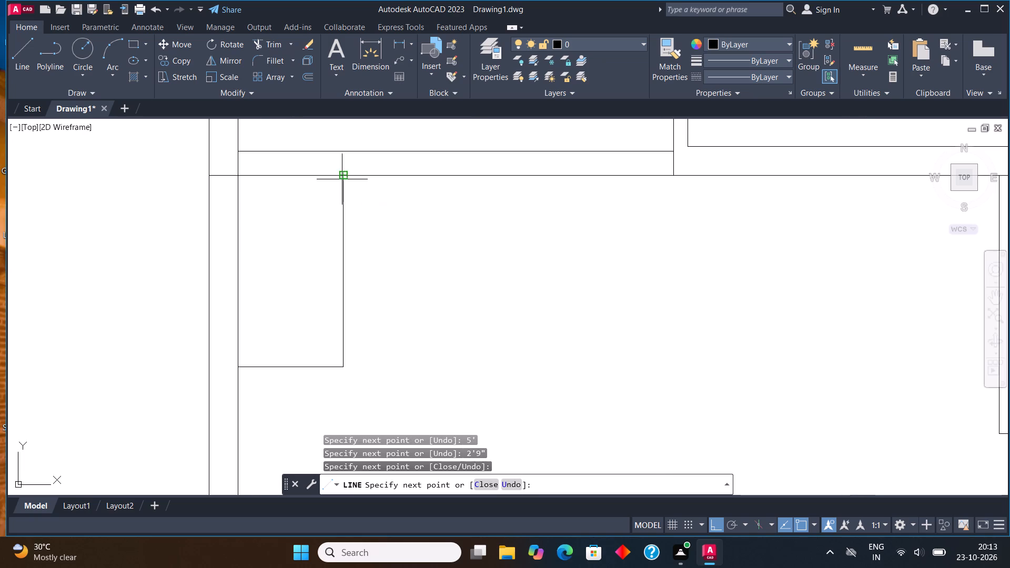
{"action": "scroll", "coordinate": [340, 198], "scroll_direction": "down", "scroll_amount": 2}
{"action": "key", "text": "Escape"}
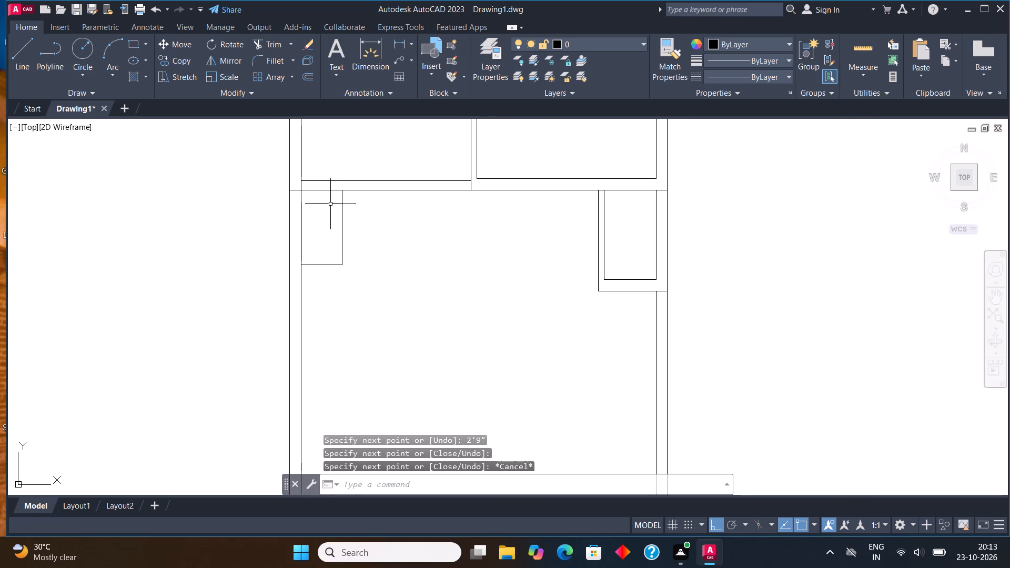
Offset the small enclosure's vertical and horizontal lines outward by 4.5" to form its walls.
{"action": "left_click", "coordinate": [357, 271]}
{"action": "left_click", "coordinate": [331, 232]}
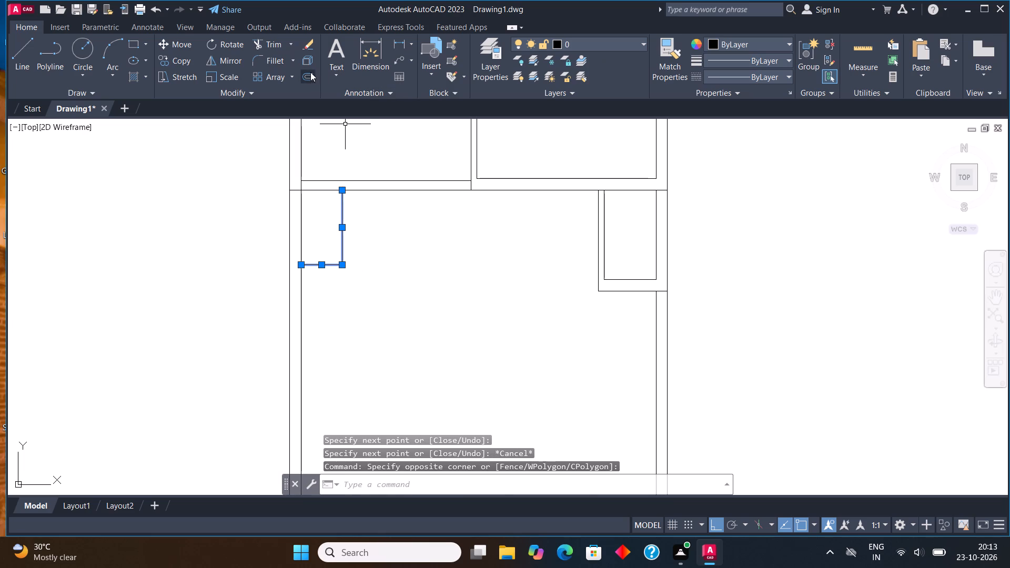
{"action": "left_click", "coordinate": [310, 72]}
{"action": "left_click", "coordinate": [341, 231]}
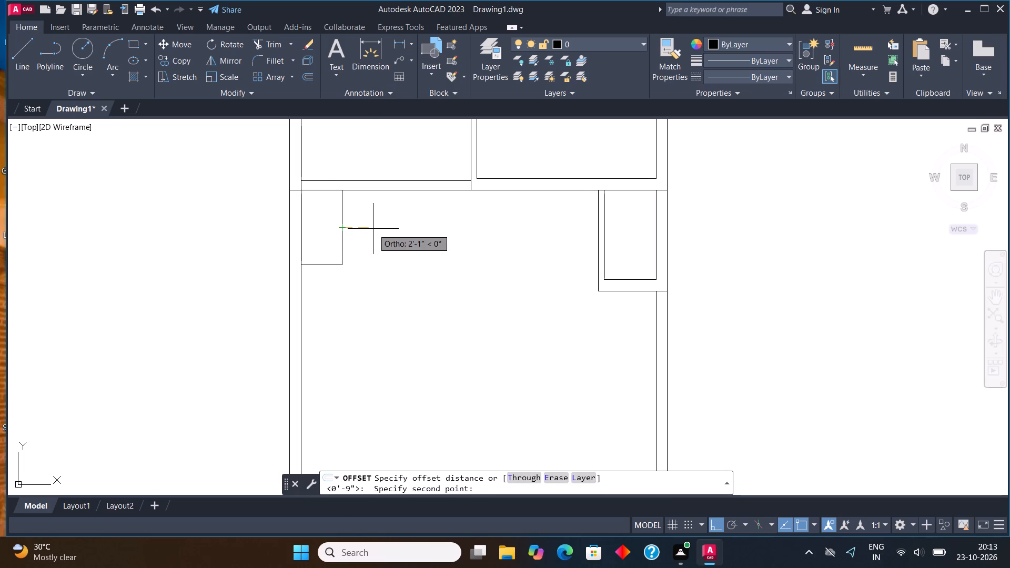
{"action": "type", "text": "4.5\""}
{"action": "key", "text": "Return"}
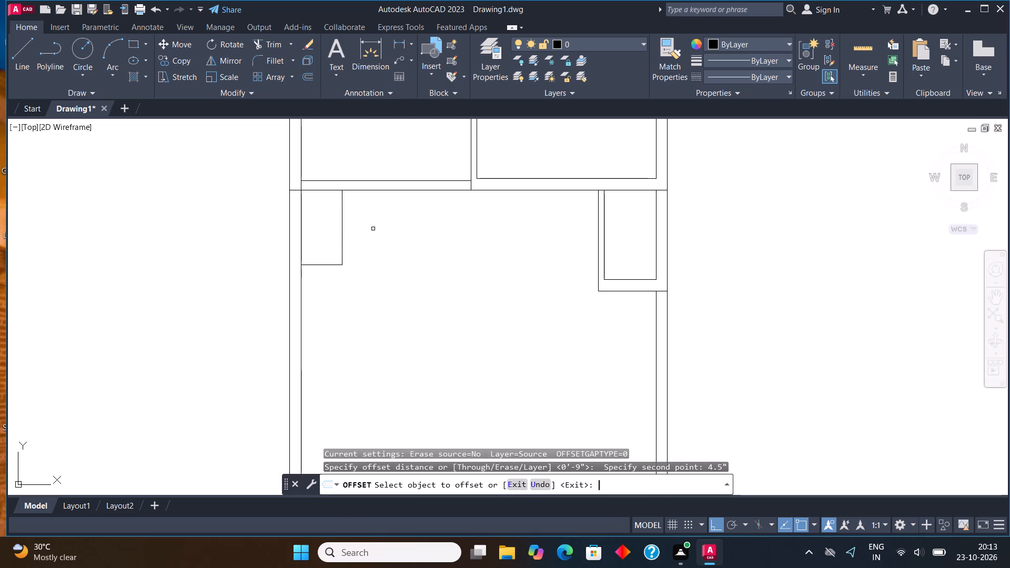
{"action": "left_click", "coordinate": [341, 231]}
{"action": "left_click", "coordinate": [380, 236]}
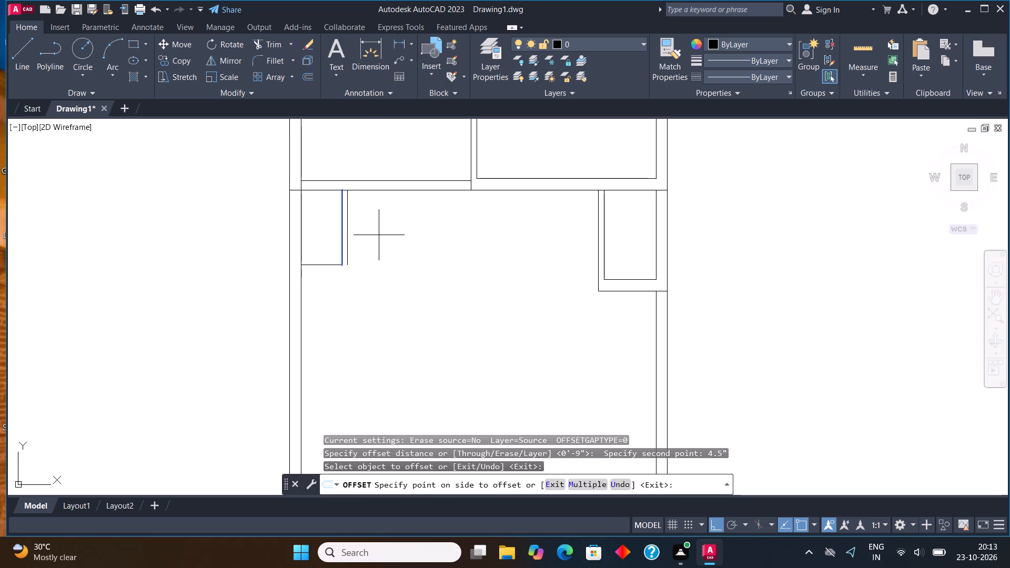
{"action": "left_click_drag", "start_coordinate": [324, 265], "coordinate": [324, 270]}
{"action": "left_click", "coordinate": [326, 281]}
Fillet the two offset lines to close the small enclosure's outer corner.
{"action": "left_click", "coordinate": [268, 59]}
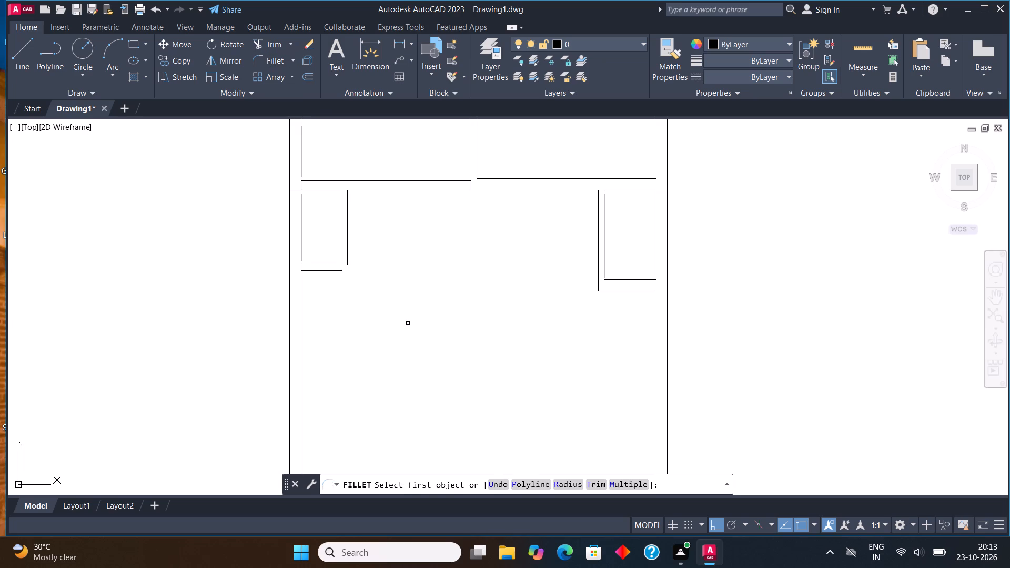
{"action": "left_click", "coordinate": [335, 269]}
{"action": "left_click", "coordinate": [349, 253]}
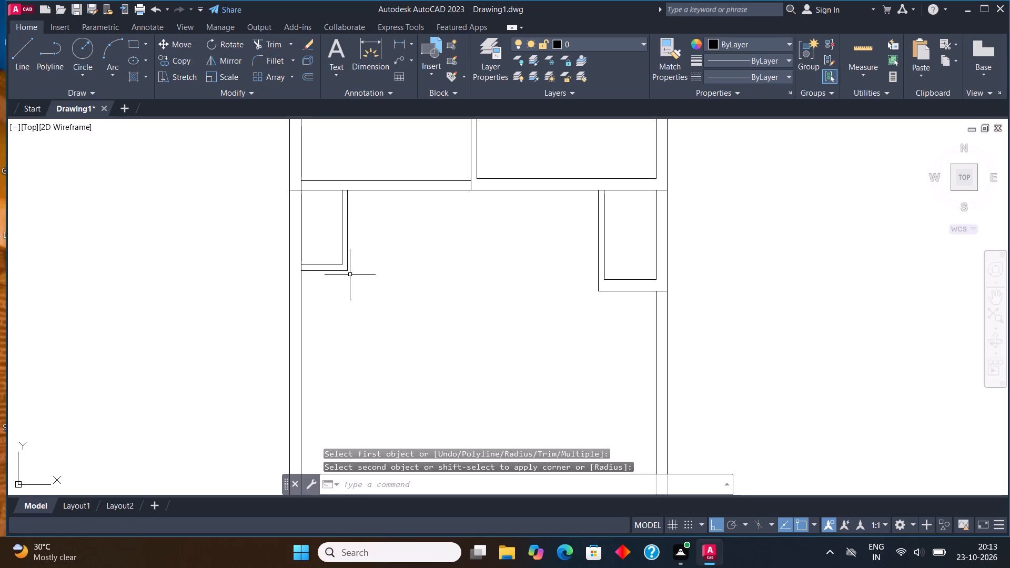
Draw two short vertical lines across the bottom wall's thickness, near its middle, to mark the sides of an opening.
{"action": "scroll", "coordinate": [326, 258], "scroll_direction": "down", "scroll_amount": 1}
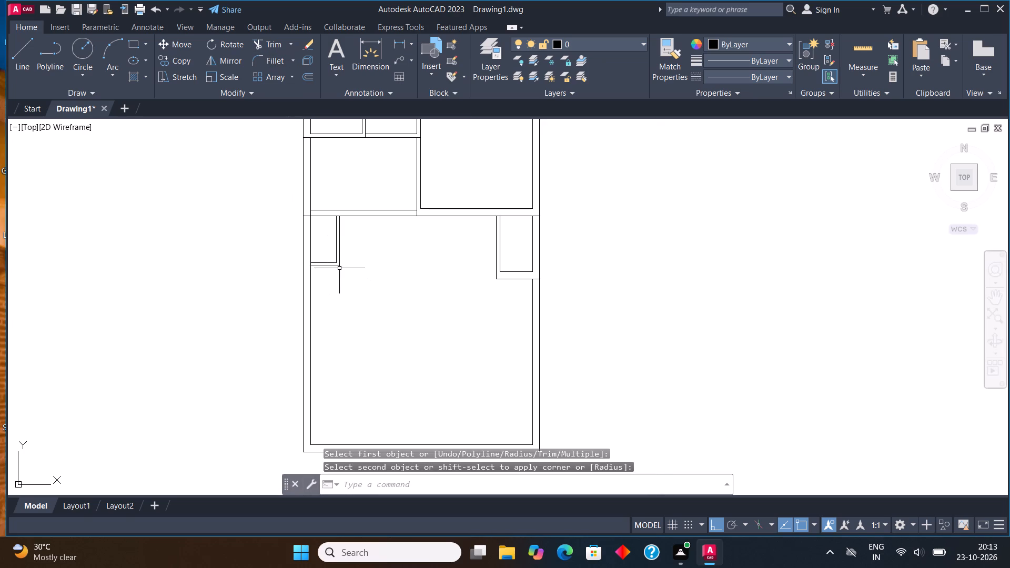
{"action": "scroll", "coordinate": [320, 225], "scroll_direction": "down", "scroll_amount": 1}
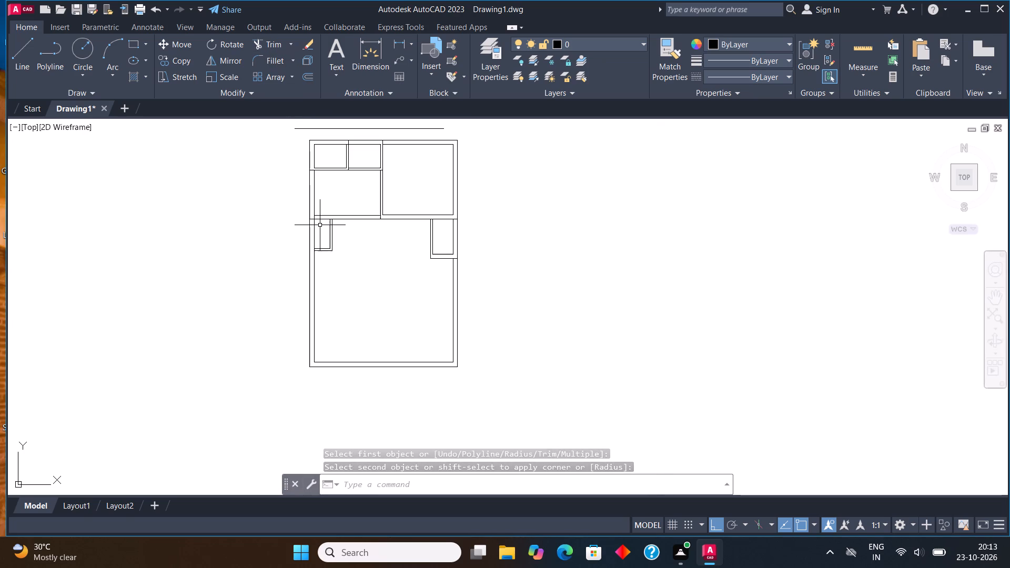
{"action": "scroll", "coordinate": [366, 411], "scroll_direction": "up", "scroll_amount": 1}
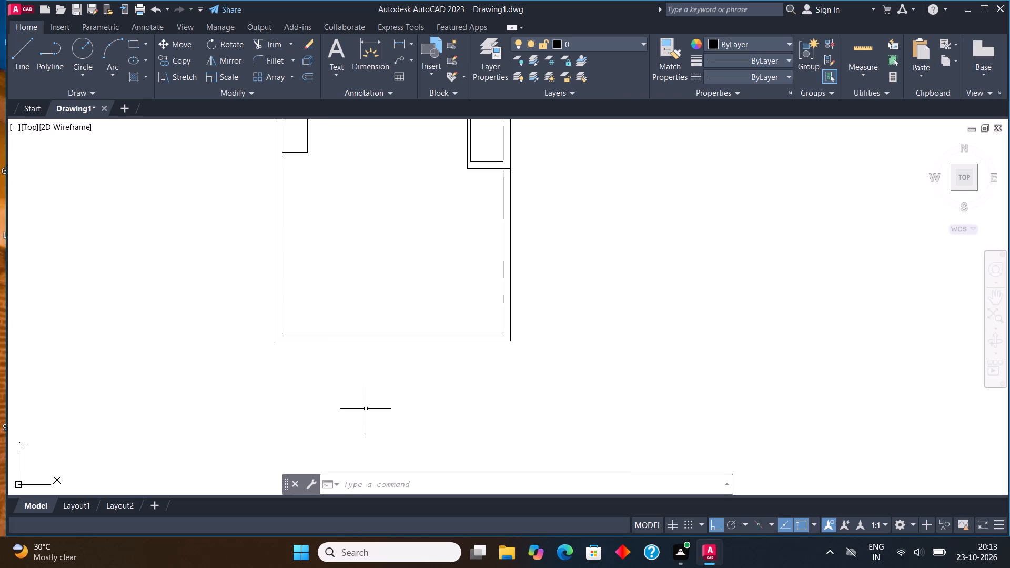
{"action": "left_click", "coordinate": [16, 64]}
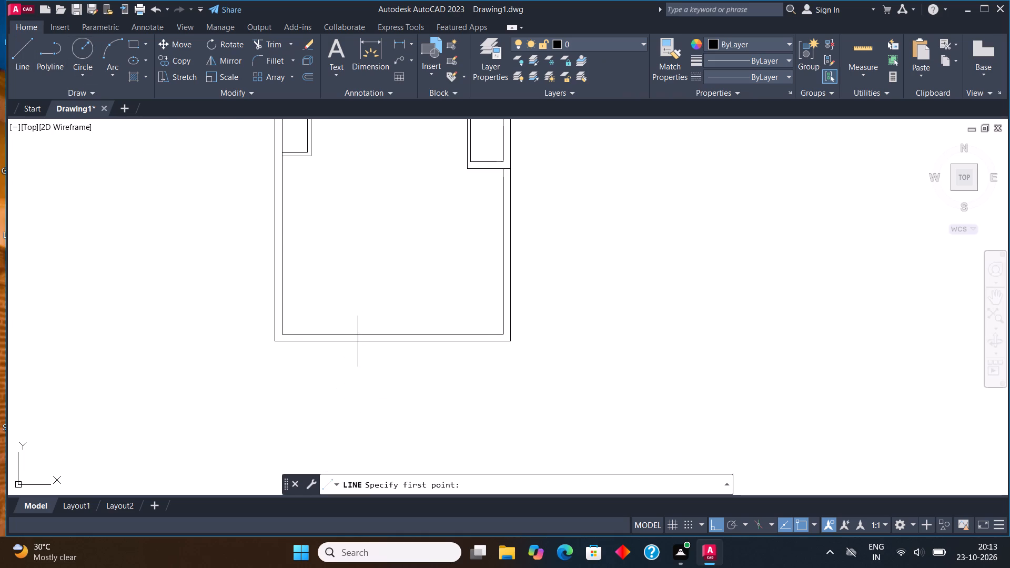
{"action": "scroll", "coordinate": [358, 341], "scroll_direction": "up", "scroll_amount": 1}
{"action": "left_click", "coordinate": [363, 331]}
{"action": "left_click", "coordinate": [366, 340]}
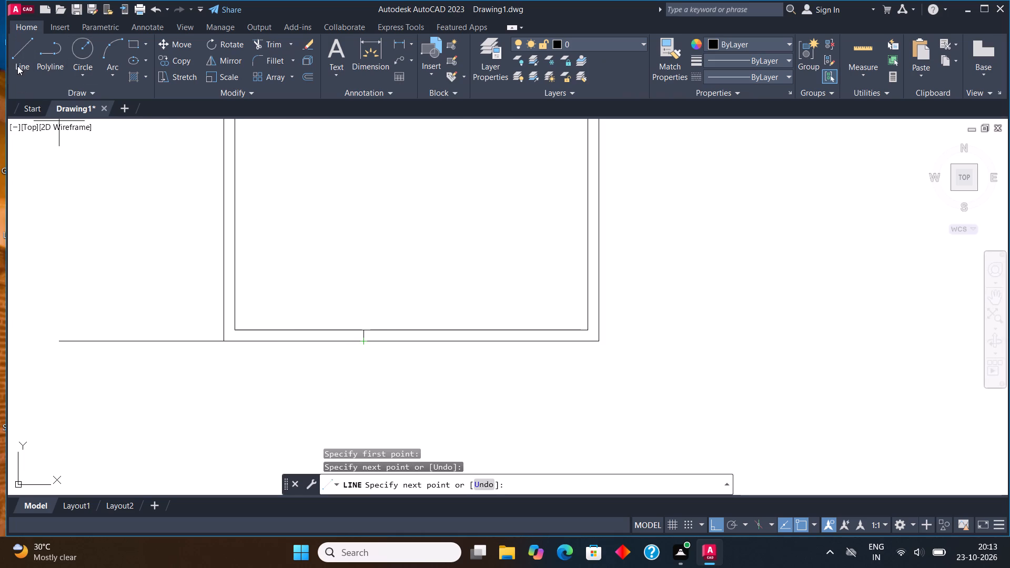
{"action": "left_click", "coordinate": [24, 52]}
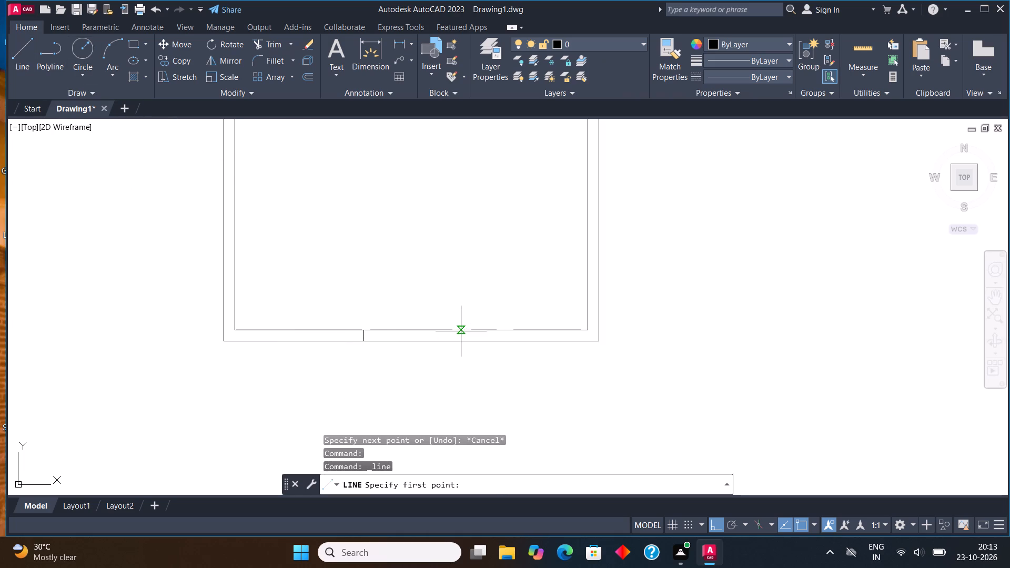
{"action": "left_click", "coordinate": [468, 330]}
{"action": "left_click", "coordinate": [469, 341]}
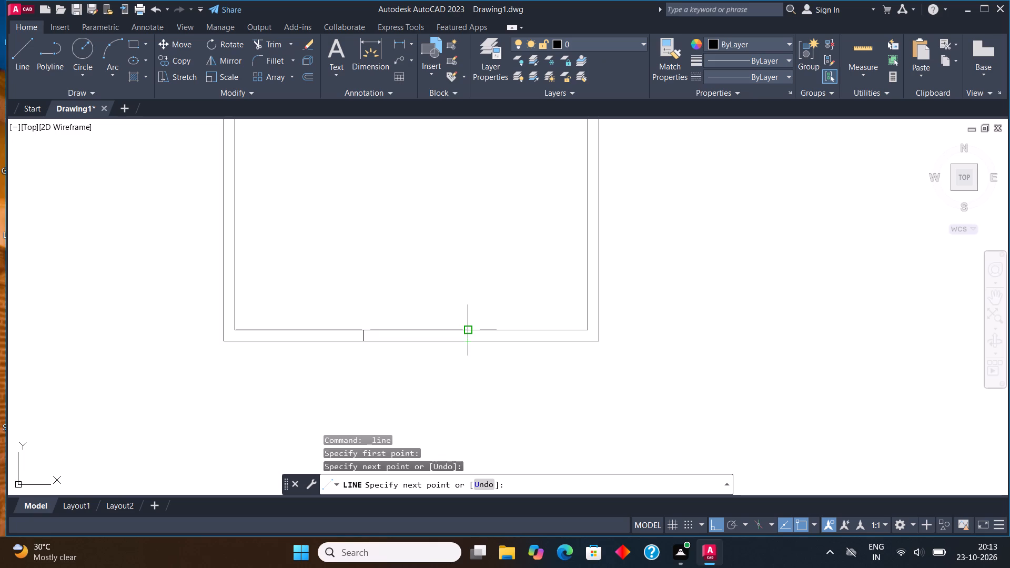
Trim the bottom wall's inner line between the two short vertical lines marking the opening.
{"action": "left_click", "coordinate": [277, 42]}
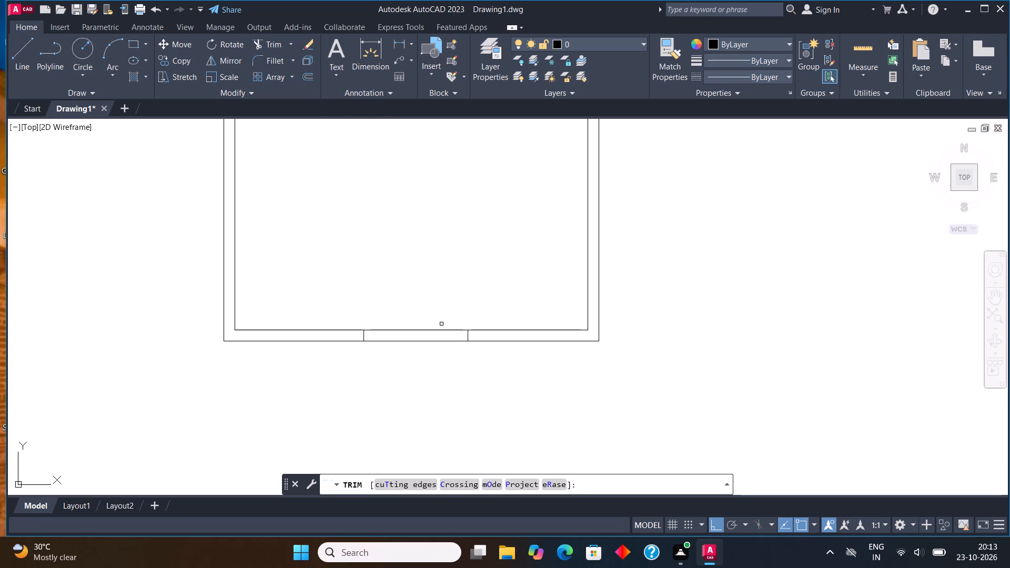
{"action": "left_click", "coordinate": [437, 338]}
{"action": "left_click", "coordinate": [433, 308]}
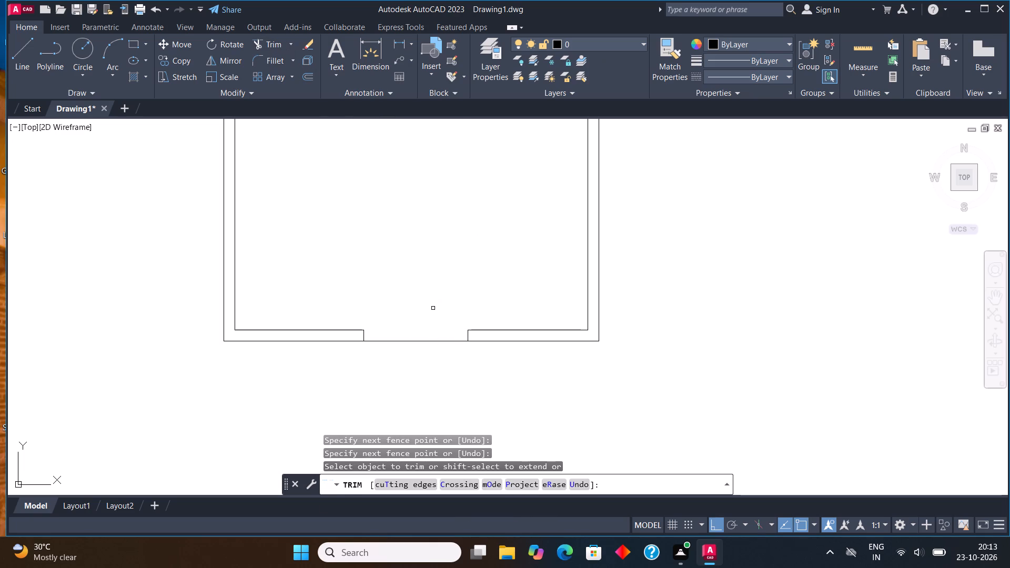
{"action": "key", "text": "Escape"}
Draw a second enclosure below the right-hand one: 5'3" down the inner right wall, 4'6" left, up level with its bottom, and across to its corner.
{"action": "scroll", "coordinate": [342, 335], "scroll_direction": "down", "scroll_amount": 1}
{"action": "scroll", "coordinate": [445, 274], "scroll_direction": "up", "scroll_amount": 1}
{"action": "middle_click_drag", "start_coordinate": [445, 274], "coordinate": [432, 323]}
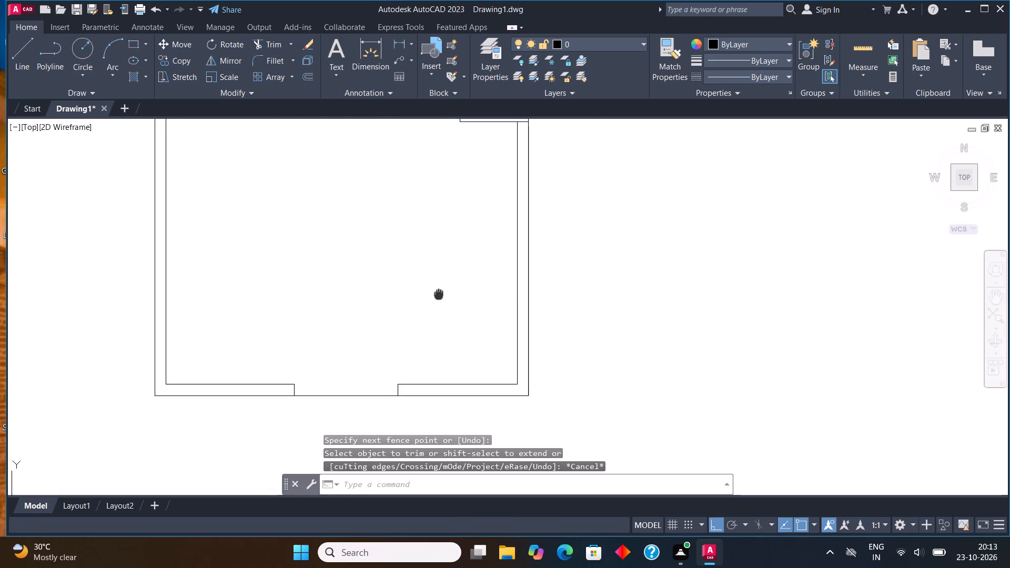
{"action": "middle_click_drag", "start_coordinate": [432, 323], "coordinate": [430, 331]}
{"action": "scroll", "coordinate": [435, 361], "scroll_direction": "down", "scroll_amount": 2}
{"action": "middle_click_drag", "start_coordinate": [453, 269], "coordinate": [470, 307]}
{"action": "scroll", "coordinate": [470, 307], "scroll_direction": "down", "scroll_amount": 1}
{"action": "scroll", "coordinate": [470, 307], "scroll_direction": "up", "scroll_amount": 2}
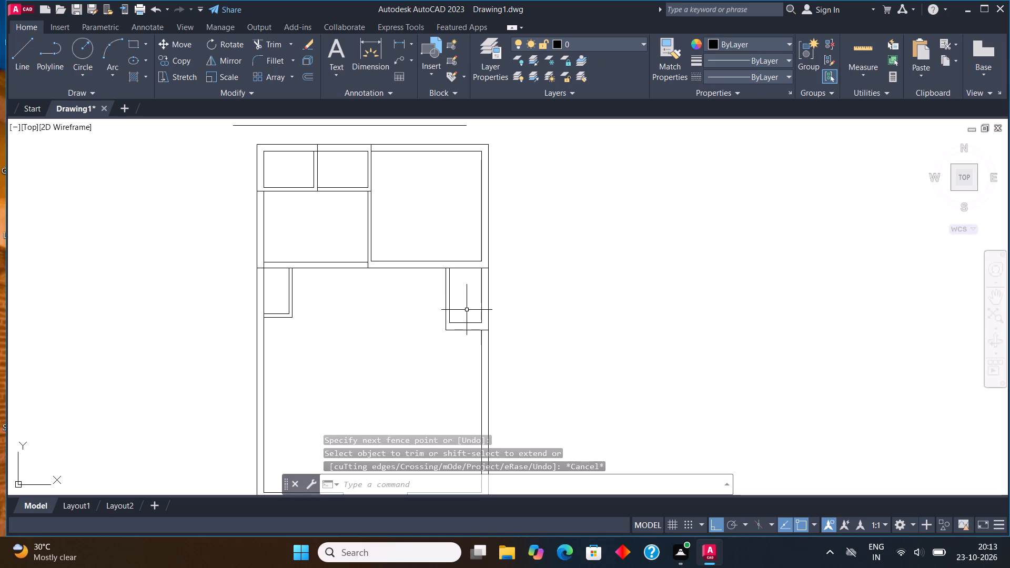
{"action": "scroll", "coordinate": [457, 313], "scroll_direction": "down", "scroll_amount": 1}
{"action": "scroll", "coordinate": [464, 301], "scroll_direction": "up", "scroll_amount": 1}
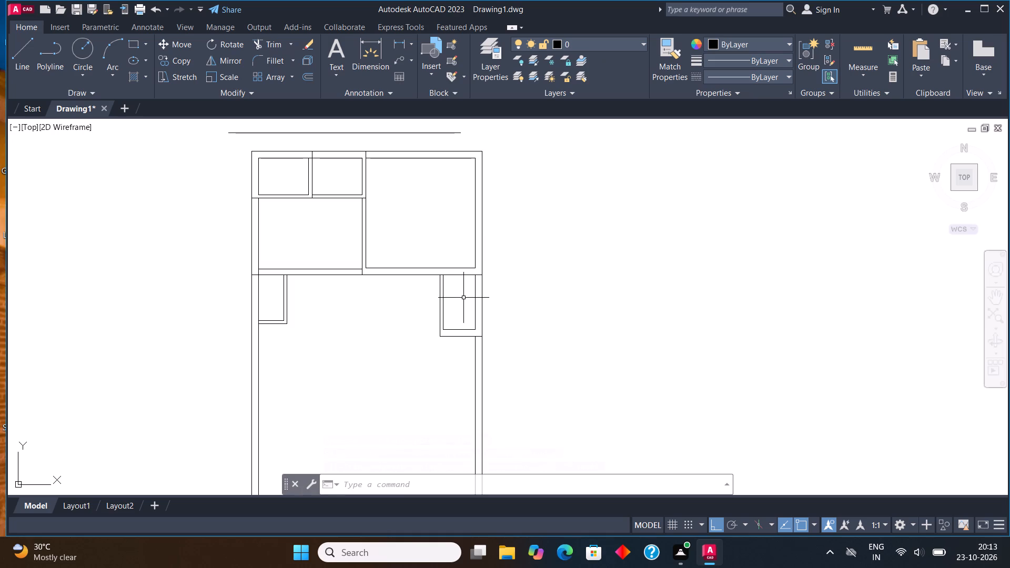
{"action": "left_click", "coordinate": [27, 54]}
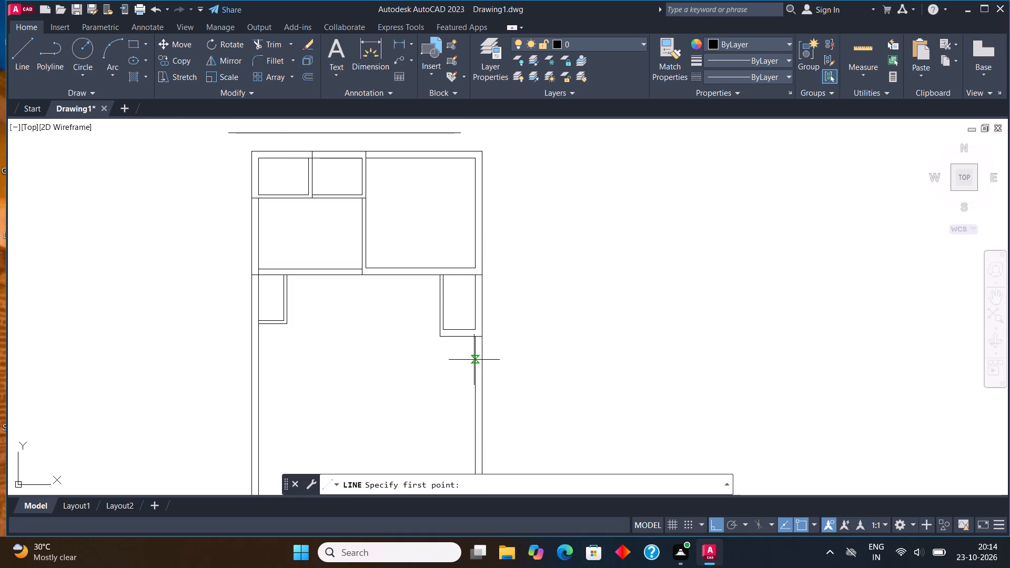
{"action": "middle_click_drag", "start_coordinate": [466, 353], "coordinate": [468, 353]}
{"action": "middle_click_drag", "start_coordinate": [468, 353], "coordinate": [529, 386]}
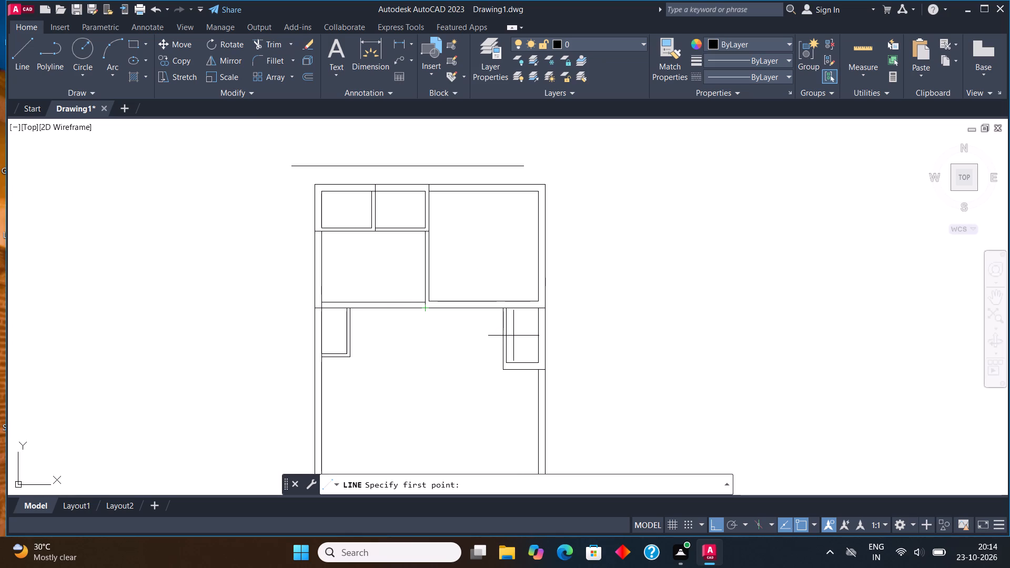
{"action": "scroll", "coordinate": [552, 390], "scroll_direction": "up", "scroll_amount": 3}
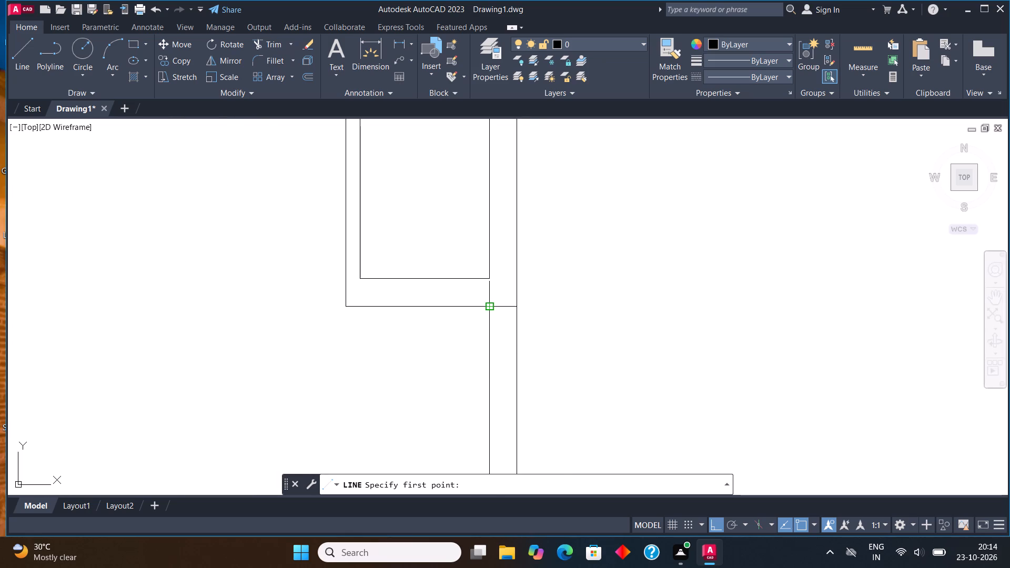
{"action": "left_click", "coordinate": [488, 308]}
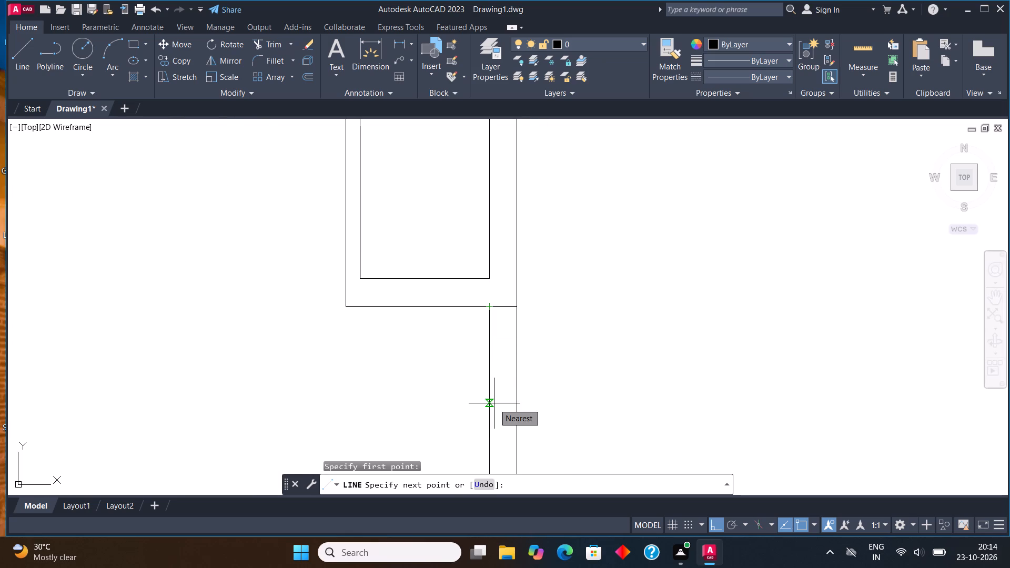
{"action": "type", "text": "5'3\""}
{"action": "key", "text": "Return"}
{"action": "scroll", "coordinate": [492, 403], "scroll_direction": "down", "scroll_amount": 3}
{"action": "middle_click_drag", "start_coordinate": [491, 425], "coordinate": [474, 374]}
{"action": "scroll", "coordinate": [439, 359], "scroll_direction": "up", "scroll_amount": 1}
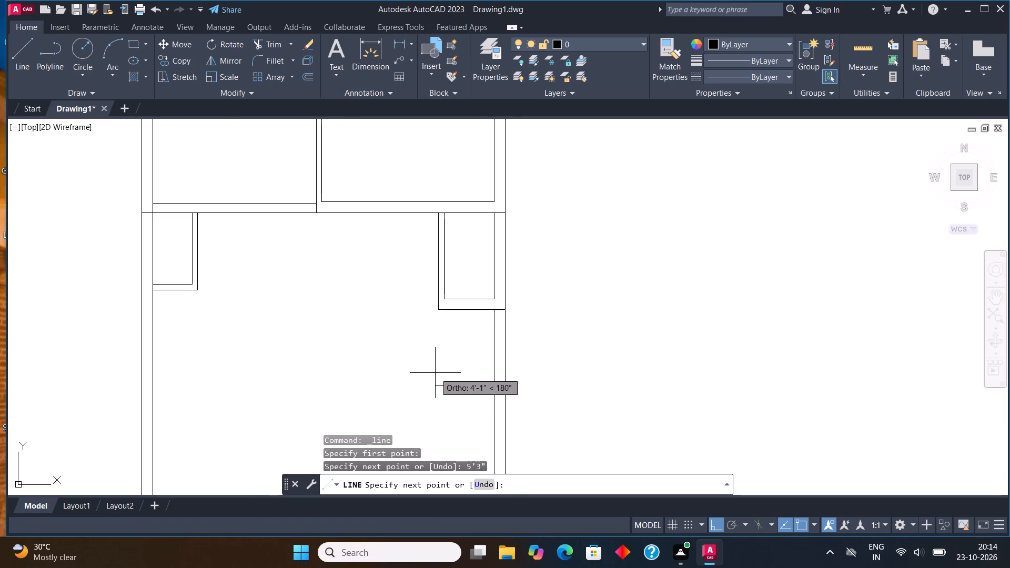
{"action": "type", "text": "4'6\""}
{"action": "key", "text": "Return"}
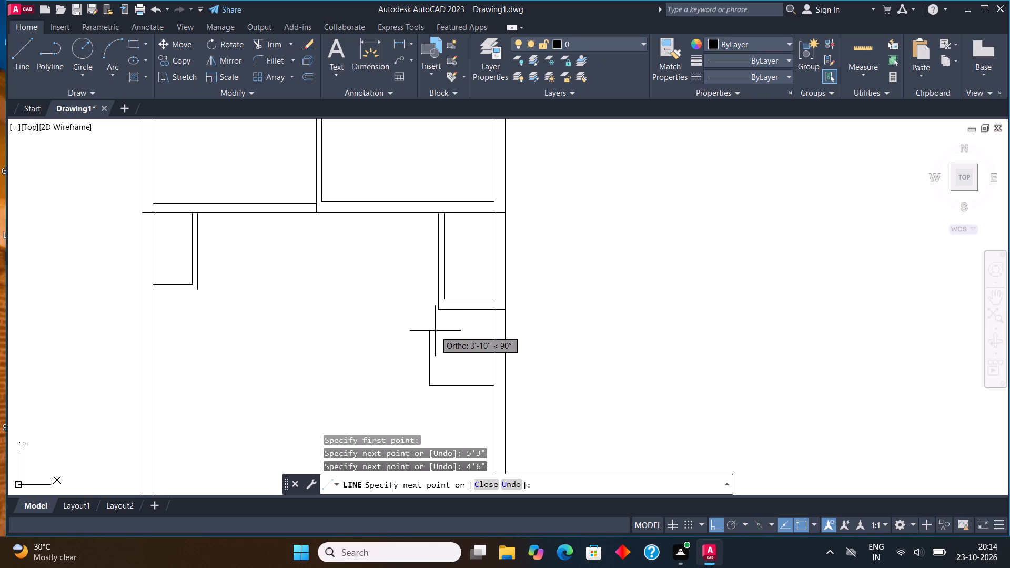
{"action": "scroll", "coordinate": [425, 329], "scroll_direction": "up", "scroll_amount": 2}
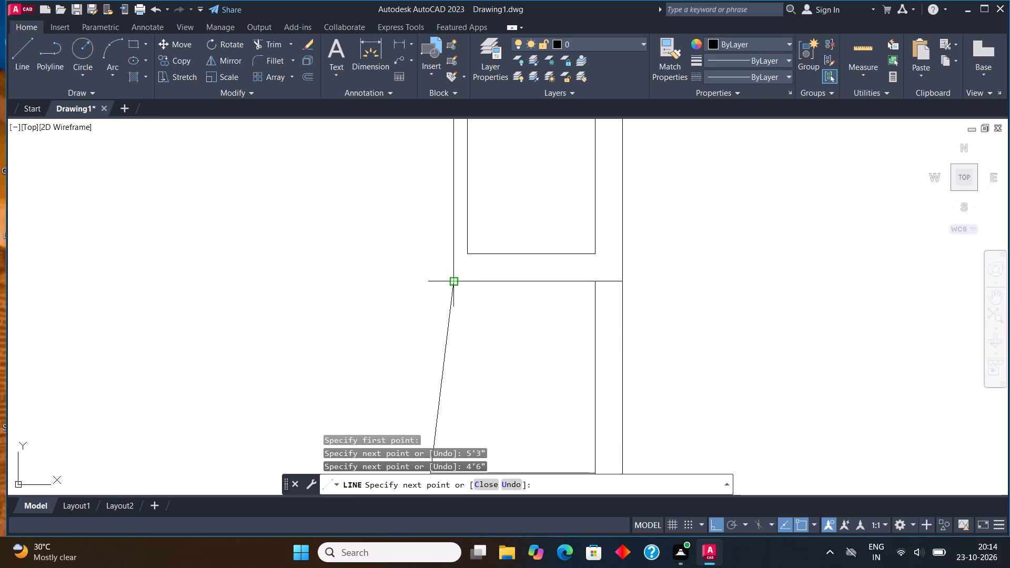
{"action": "left_click", "coordinate": [440, 281]}
{"action": "left_click", "coordinate": [459, 282]}
{"action": "key", "text": "Escape"}
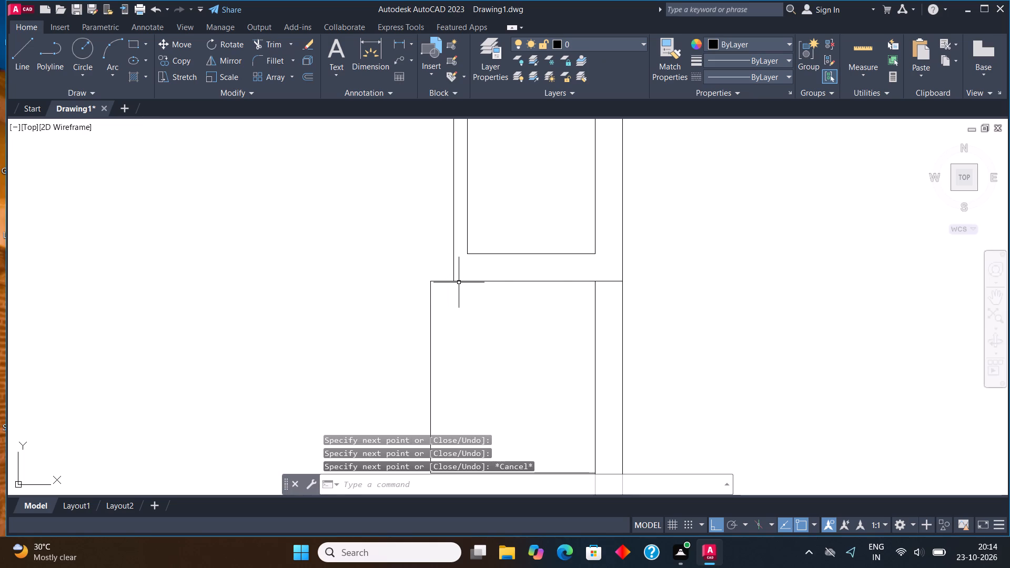
Offset the new enclosure's vertical side, bottom line and short top line outward by 9".
{"action": "scroll", "coordinate": [447, 263], "scroll_direction": "down", "scroll_amount": 2}
{"action": "scroll", "coordinate": [448, 312], "scroll_direction": "up", "scroll_amount": 1}
{"action": "middle_click_drag", "start_coordinate": [449, 341], "coordinate": [415, 335]}
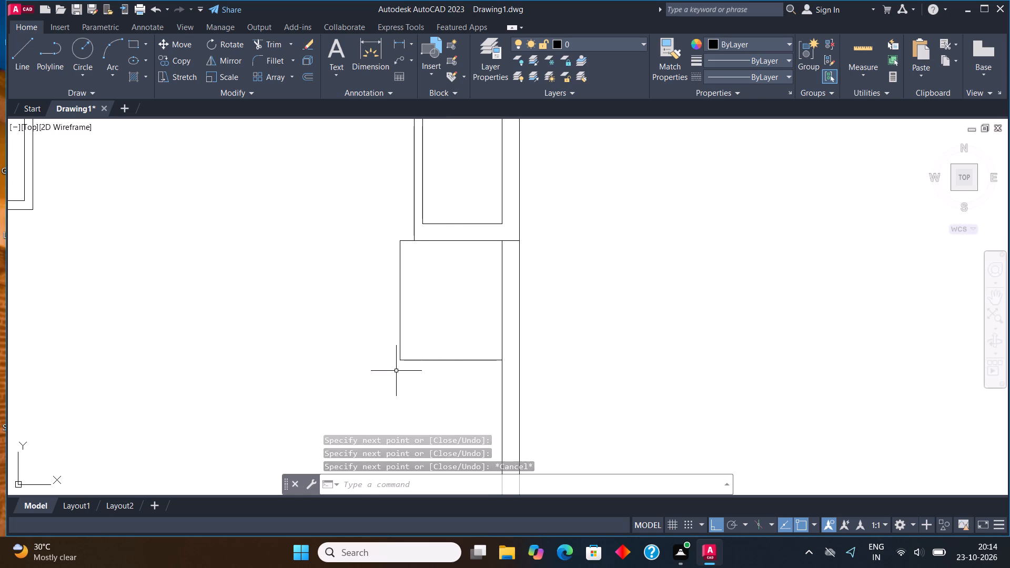
{"action": "left_click_drag", "start_coordinate": [434, 381], "coordinate": [418, 358]}
{"action": "left_click", "coordinate": [370, 302]}
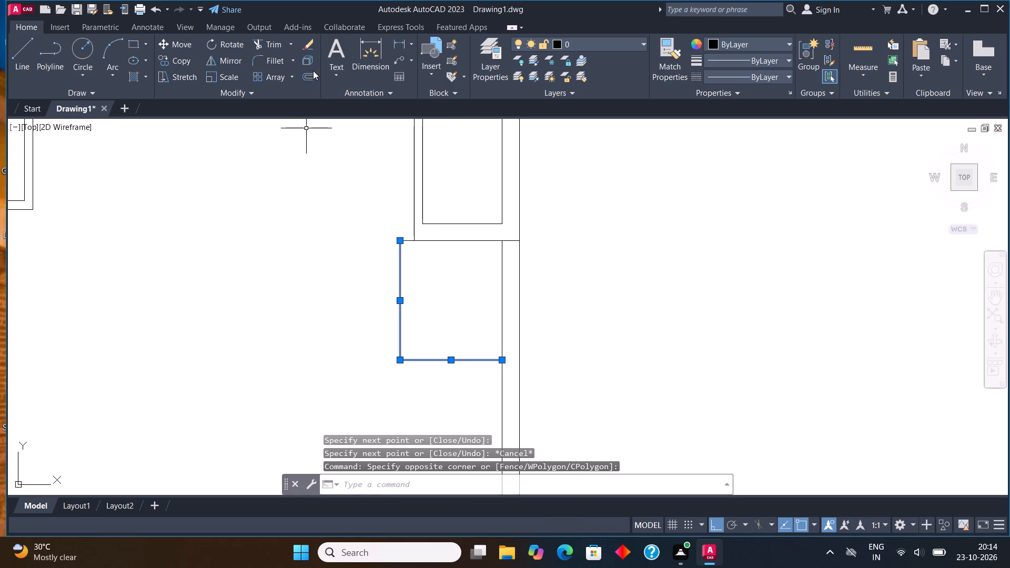
{"action": "left_click", "coordinate": [313, 73]}
{"action": "left_click", "coordinate": [399, 294]}
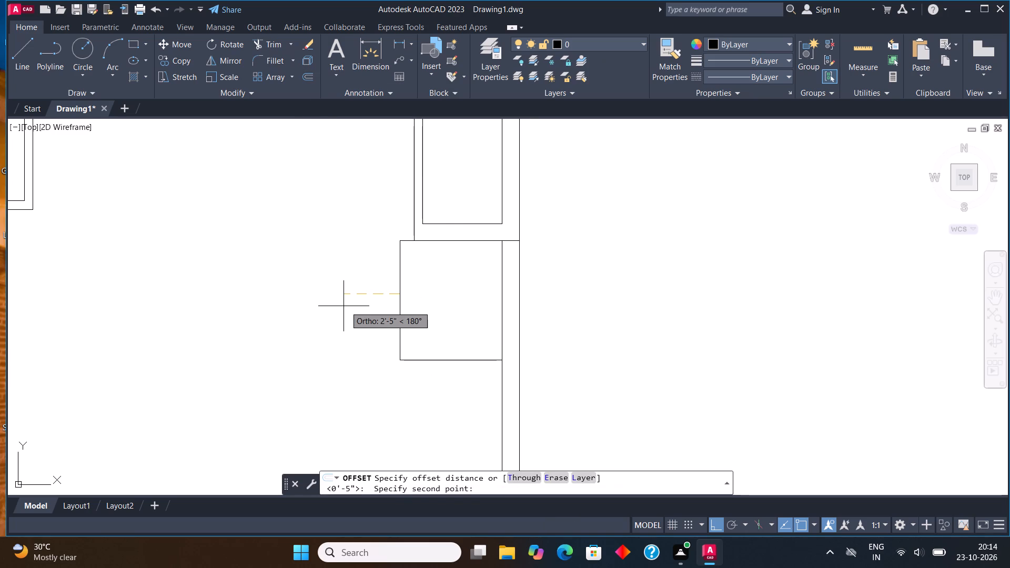
{"action": "type", "text": "9\""}
{"action": "key", "text": "Return"}
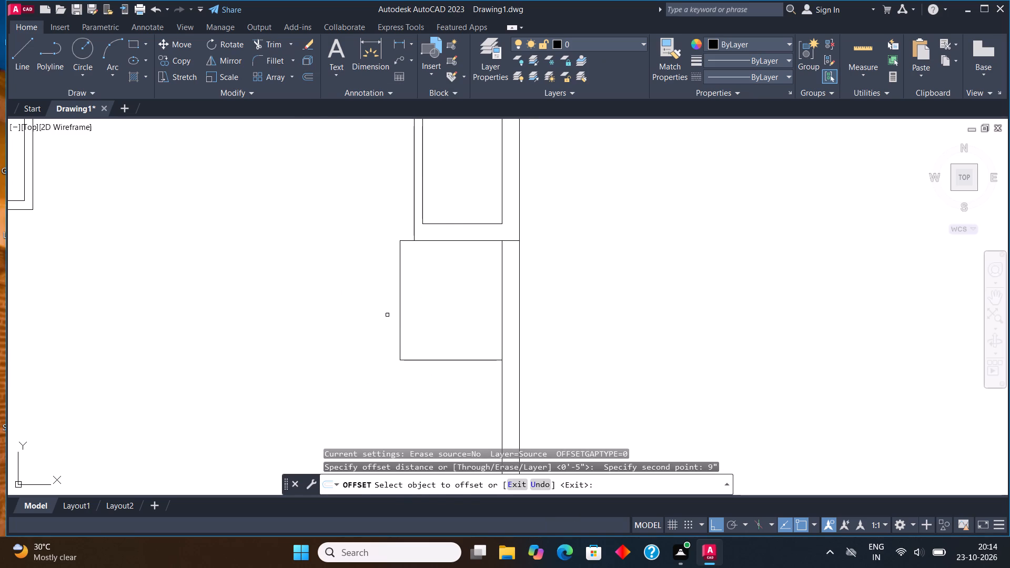
{"action": "left_click", "coordinate": [400, 322]}
{"action": "left_click", "coordinate": [383, 302]}
{"action": "left_click", "coordinate": [430, 363]}
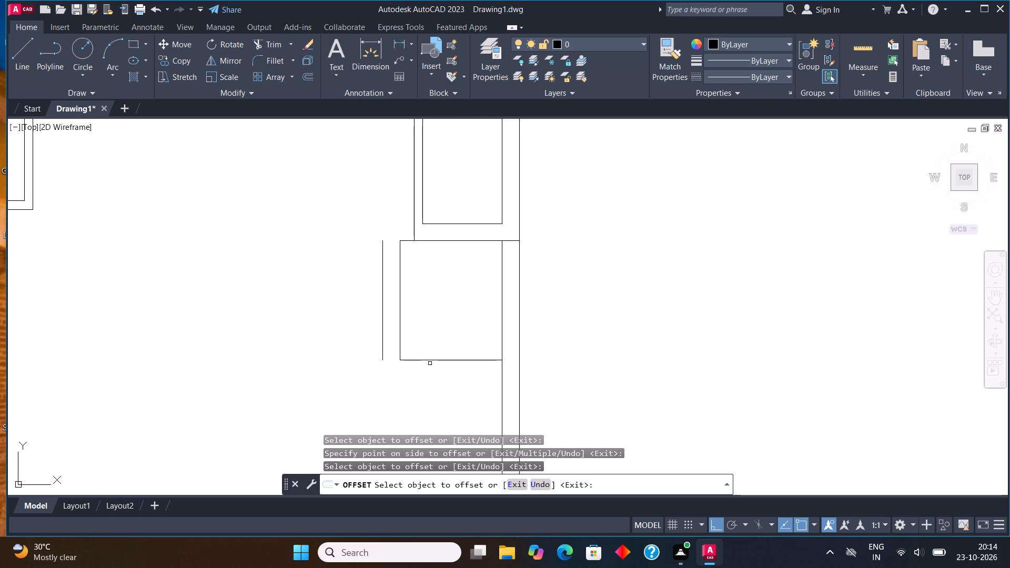
{"action": "left_click_drag", "start_coordinate": [428, 360], "coordinate": [428, 367]}
{"action": "left_click", "coordinate": [428, 387]}
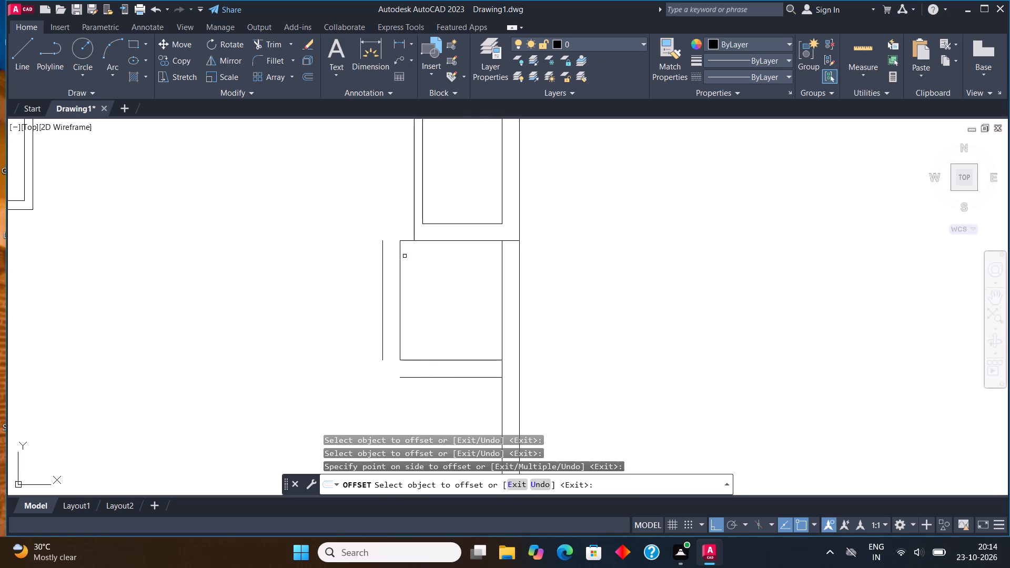
{"action": "left_click", "coordinate": [404, 242]}
{"action": "left_click", "coordinate": [399, 198]}
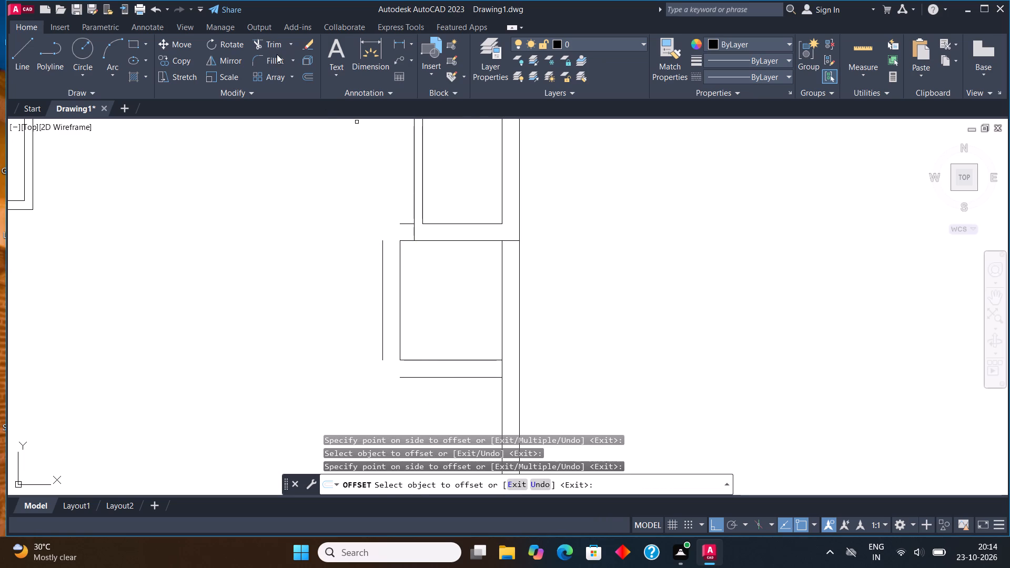
Fillet the offset lines to close the upper and lower outer left corners of the new enclosure's wall.
{"action": "left_click", "coordinate": [277, 54]}
{"action": "left_click", "coordinate": [406, 224]}
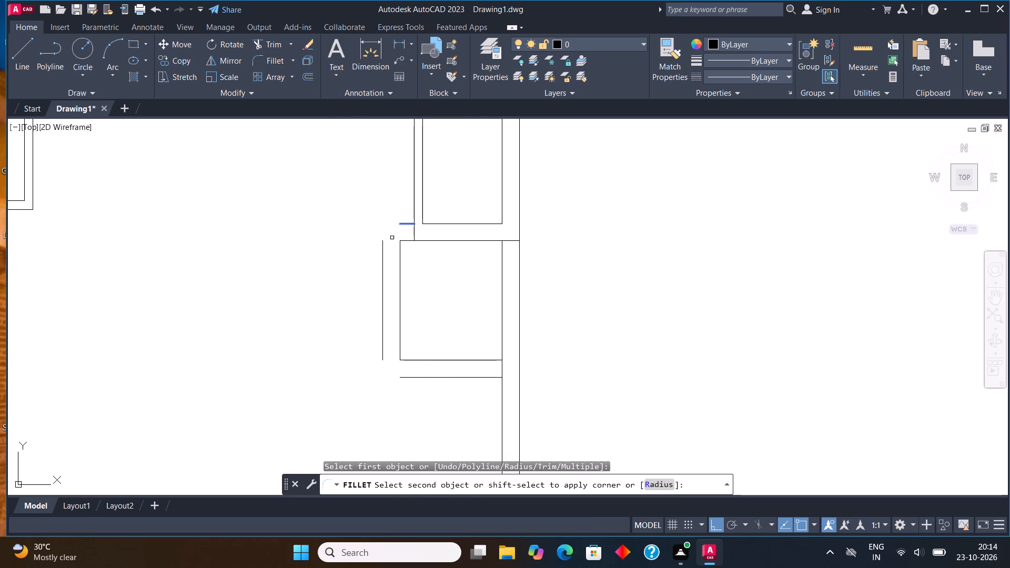
{"action": "left_click", "coordinate": [382, 257]}
{"action": "left_click", "coordinate": [269, 53]}
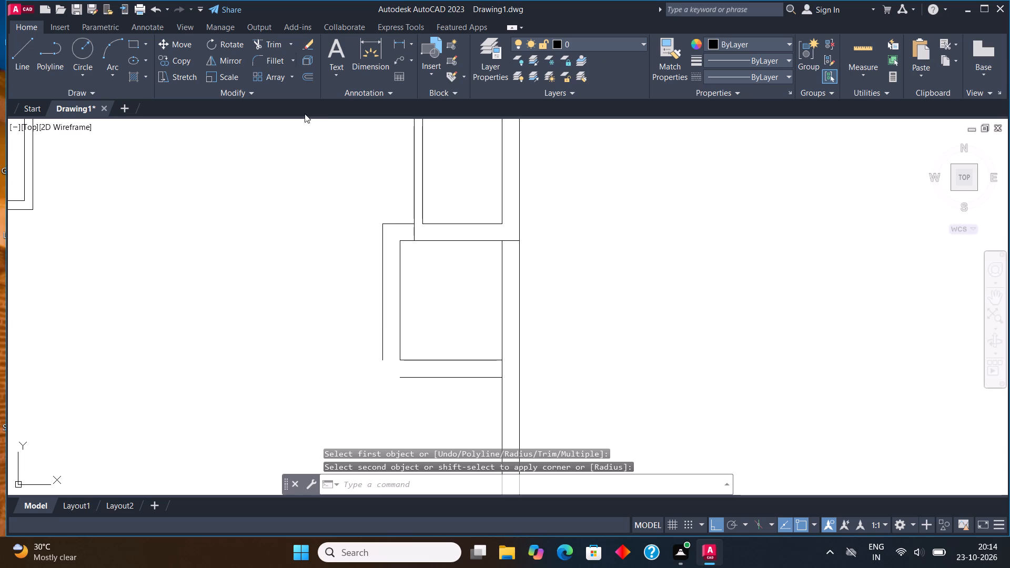
{"action": "left_click", "coordinate": [280, 62]}
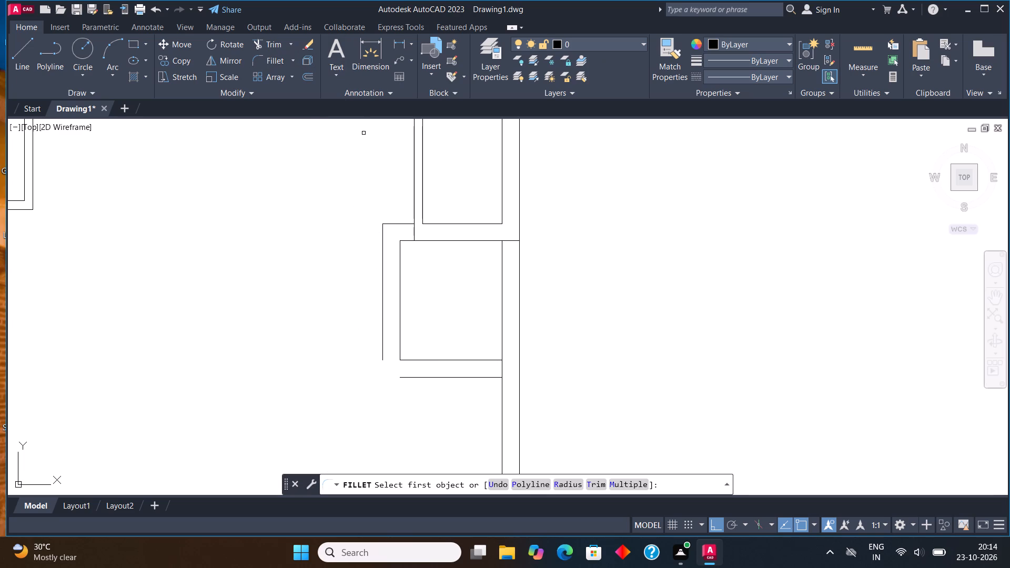
{"action": "left_click", "coordinate": [381, 347]}
{"action": "left_click", "coordinate": [416, 380]}
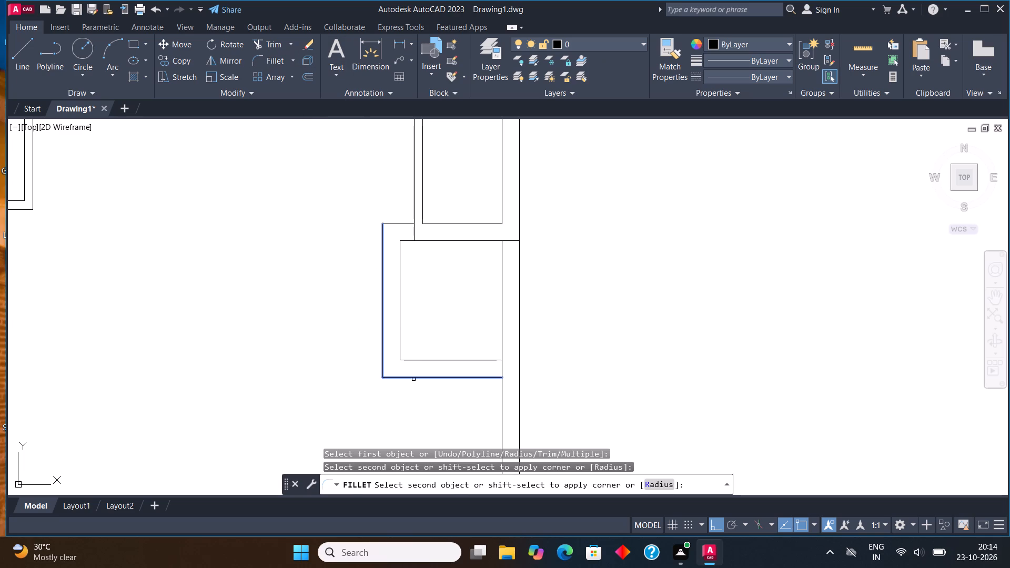
{"action": "left_click", "coordinate": [413, 379]}
Trim the leftover line pieces crossing the wall between the two right-hand enclosures and the adjoining outer right wall.
{"action": "scroll", "coordinate": [530, 282], "scroll_direction": "down", "scroll_amount": 2}
{"action": "scroll", "coordinate": [501, 271], "scroll_direction": "up", "scroll_amount": 2}
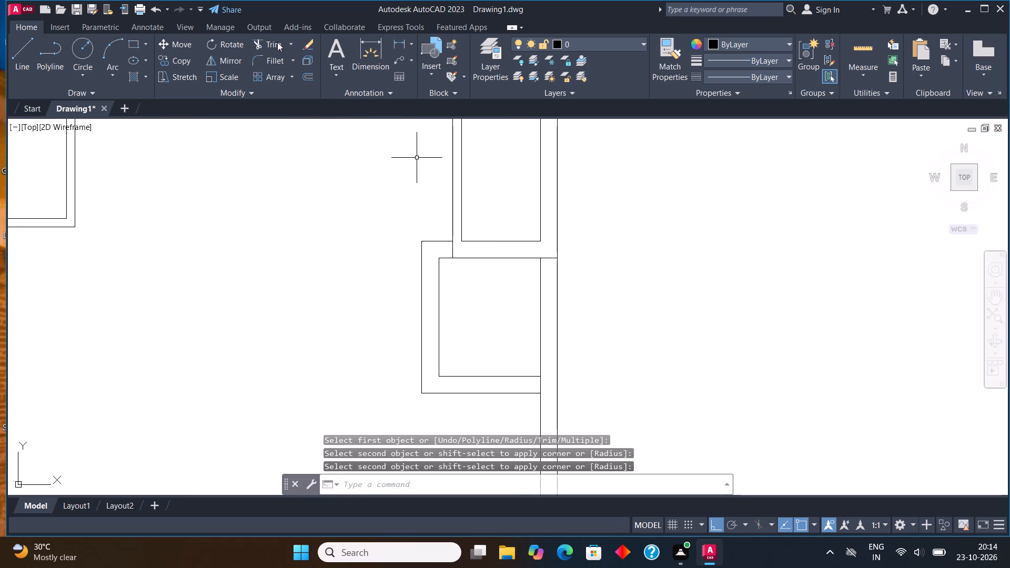
{"action": "left_click", "coordinate": [277, 42]}
{"action": "scroll", "coordinate": [446, 232], "scroll_direction": "up", "scroll_amount": 2}
{"action": "left_click_drag", "start_coordinate": [456, 269], "coordinate": [508, 271]}
{"action": "scroll", "coordinate": [508, 271], "scroll_direction": "down", "scroll_amount": 3}
{"action": "scroll", "coordinate": [544, 275], "scroll_direction": "up", "scroll_amount": 3}
{"action": "left_click_drag", "start_coordinate": [568, 275], "coordinate": [575, 306]}
{"action": "scroll", "coordinate": [573, 262], "scroll_direction": "down", "scroll_amount": 4}
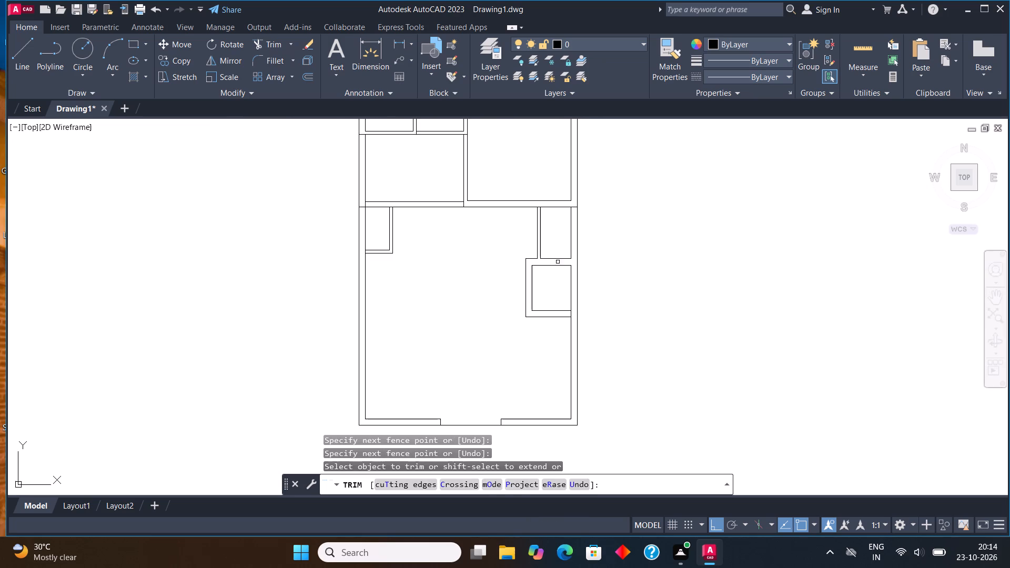
{"action": "key", "text": "Escape"}
Draw the lower space's outline: 17'9" down from the lower-right enclosure's bottom corner, across to align with the inner left wall, and up to that wall.
{"action": "scroll", "coordinate": [516, 265], "scroll_direction": "down", "scroll_amount": 2}
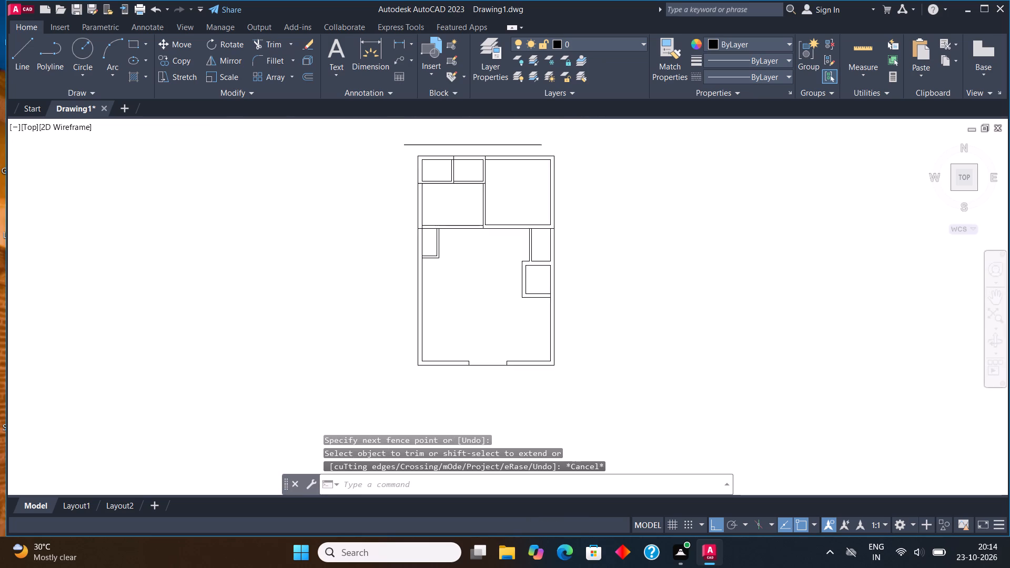
{"action": "scroll", "coordinate": [527, 245], "scroll_direction": "up", "scroll_amount": 1}
{"action": "middle_click_drag", "start_coordinate": [534, 367], "coordinate": [542, 338]}
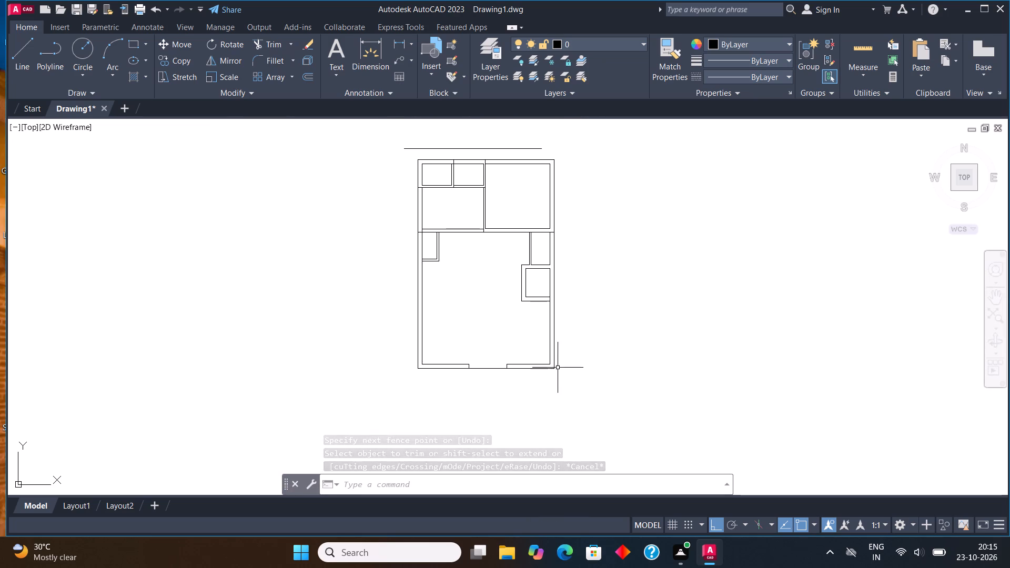
{"action": "scroll", "coordinate": [560, 365], "scroll_direction": "up", "scroll_amount": 1}
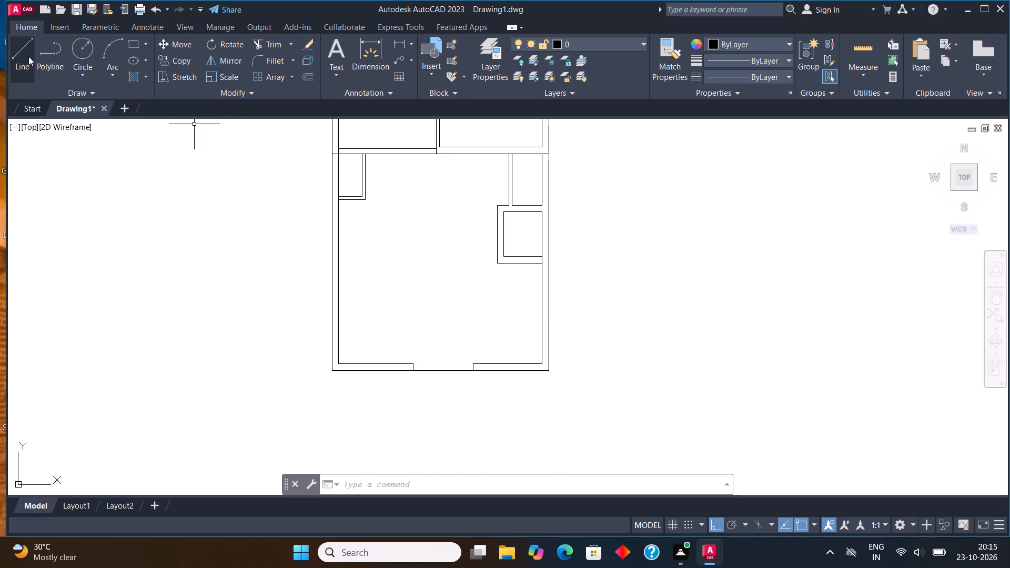
{"action": "left_click", "coordinate": [28, 56]}
{"action": "scroll", "coordinate": [534, 251], "scroll_direction": "up", "scroll_amount": 1}
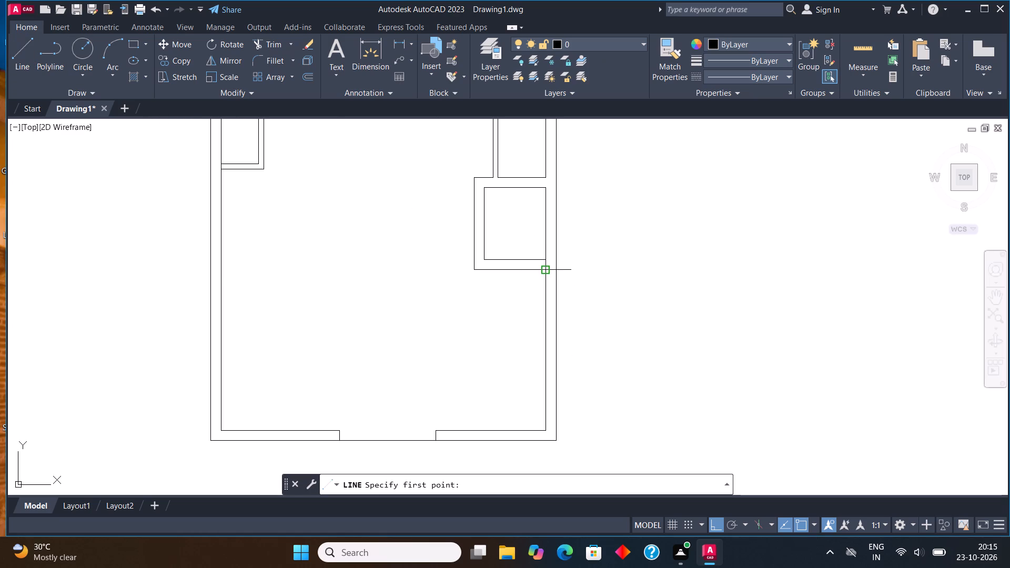
{"action": "left_click", "coordinate": [548, 272]}
{"action": "middle_click_drag", "start_coordinate": [547, 416], "coordinate": [564, 247]}
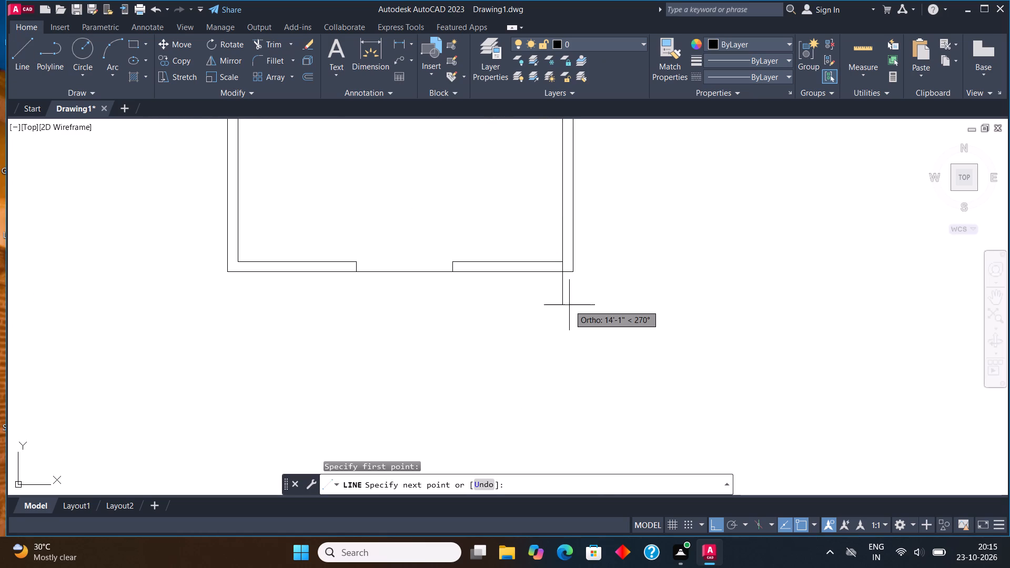
{"action": "type", "text": "17'9\""}
{"action": "key", "text": "Return"}
{"action": "middle_click_drag", "start_coordinate": [507, 330], "coordinate": [563, 363]}
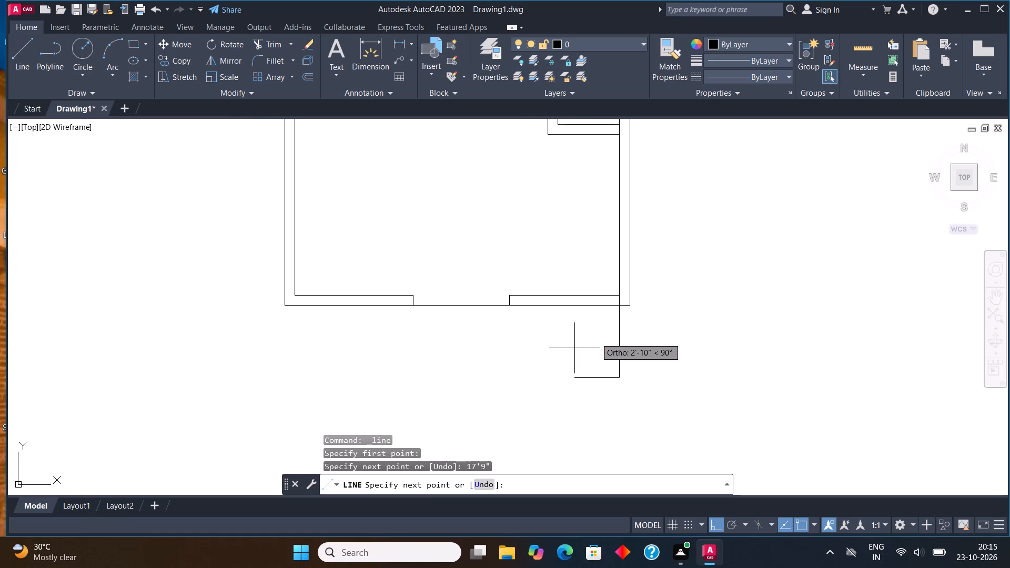
{"action": "left_click", "coordinate": [301, 336]}
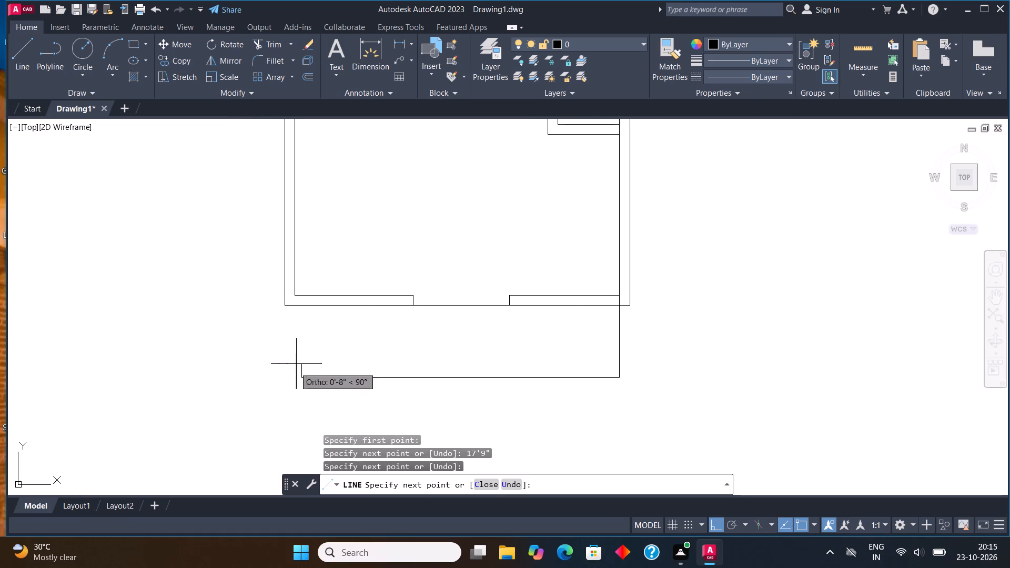
{"action": "left_click", "coordinate": [293, 370]}
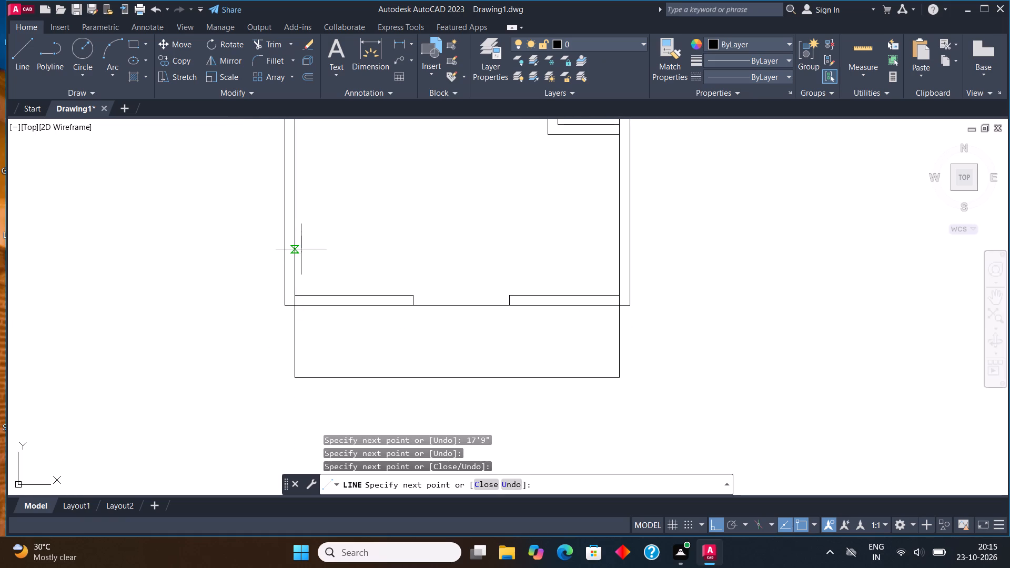
{"action": "left_click", "coordinate": [301, 249]}
{"action": "key", "text": "Escape"}
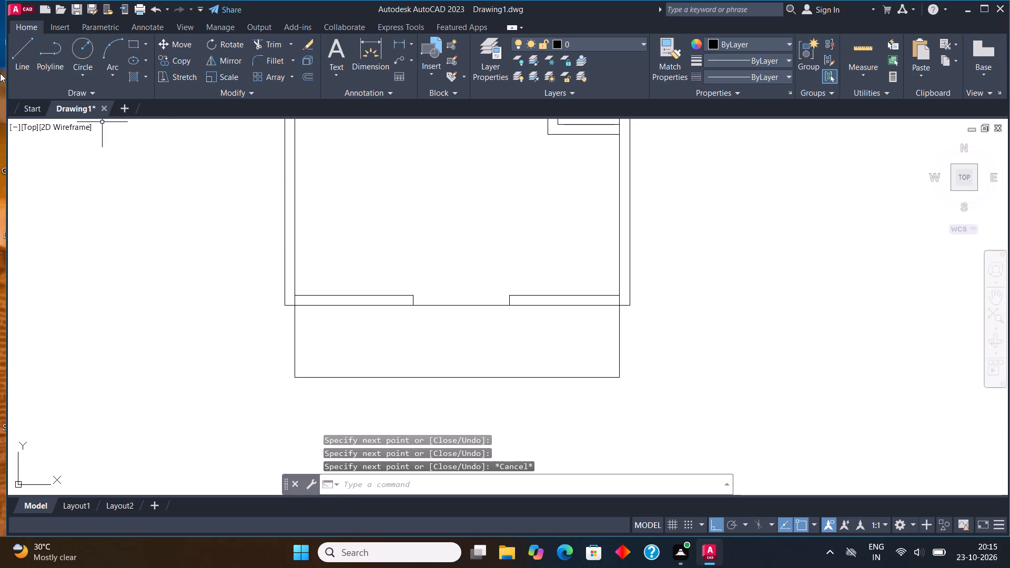
{"action": "left_click", "coordinate": [34, 41]}
{"action": "key", "text": "Escape"}
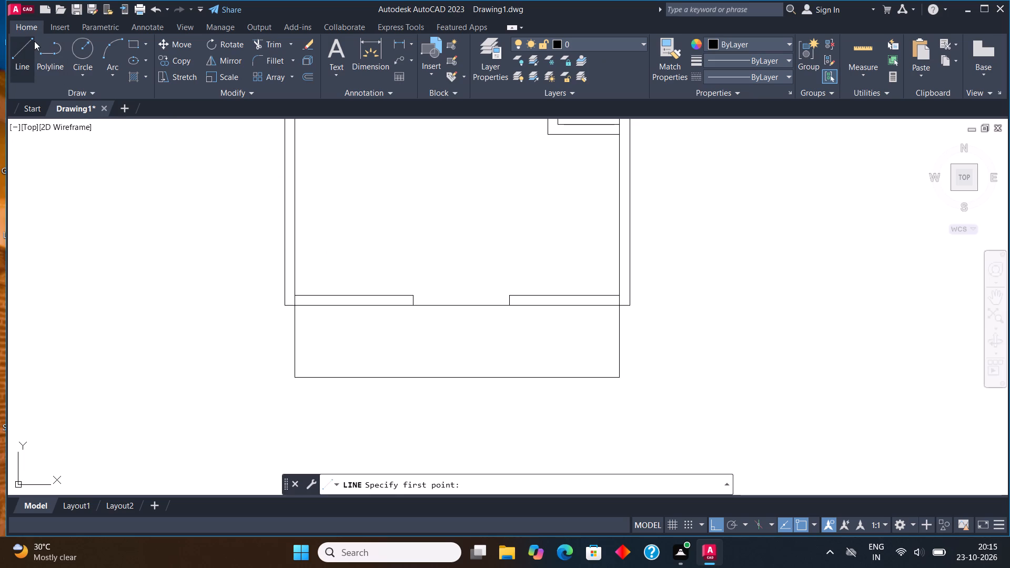
Trim away the old bottom wall and its opening between the inner side walls.
{"action": "left_click", "coordinate": [274, 42]}
{"action": "left_click_drag", "start_coordinate": [344, 225], "coordinate": [420, 311]}
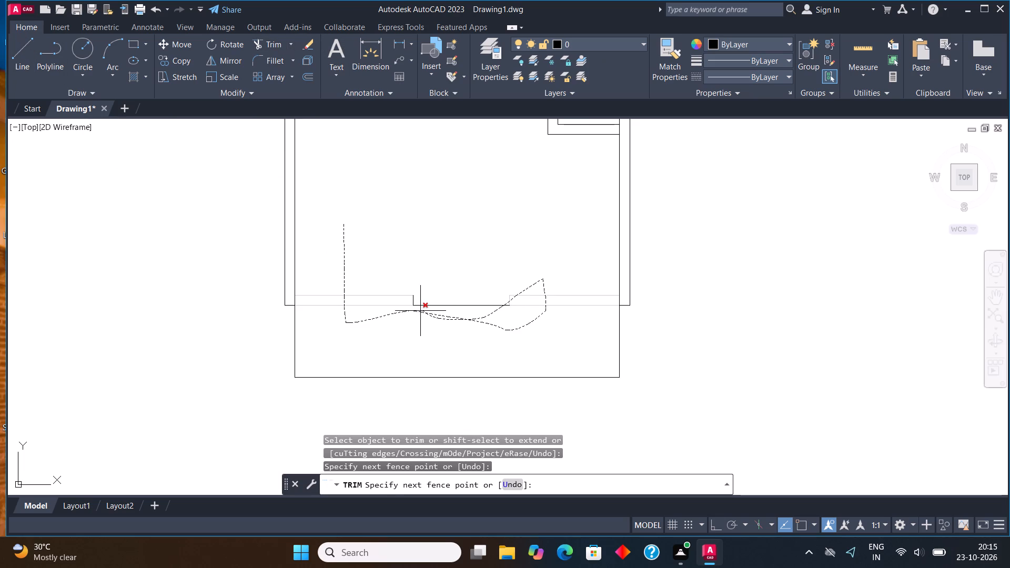
{"action": "left_click_drag", "start_coordinate": [420, 311], "coordinate": [493, 315]}
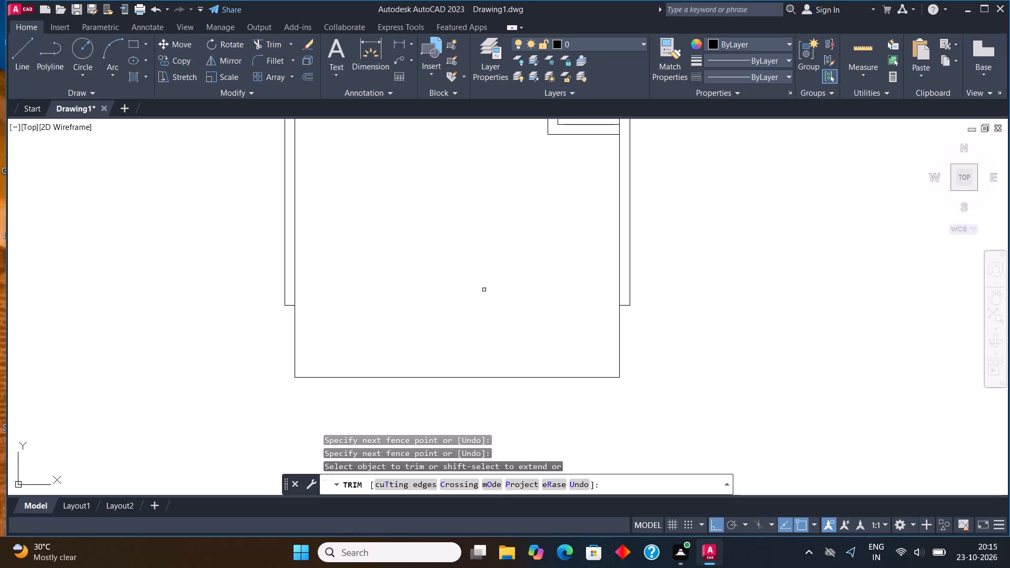
{"action": "key", "text": "Escape"}
Offset the new bottom line and both new side lines outward by 9".
{"action": "middle_click_drag", "start_coordinate": [464, 270], "coordinate": [464, 223]}
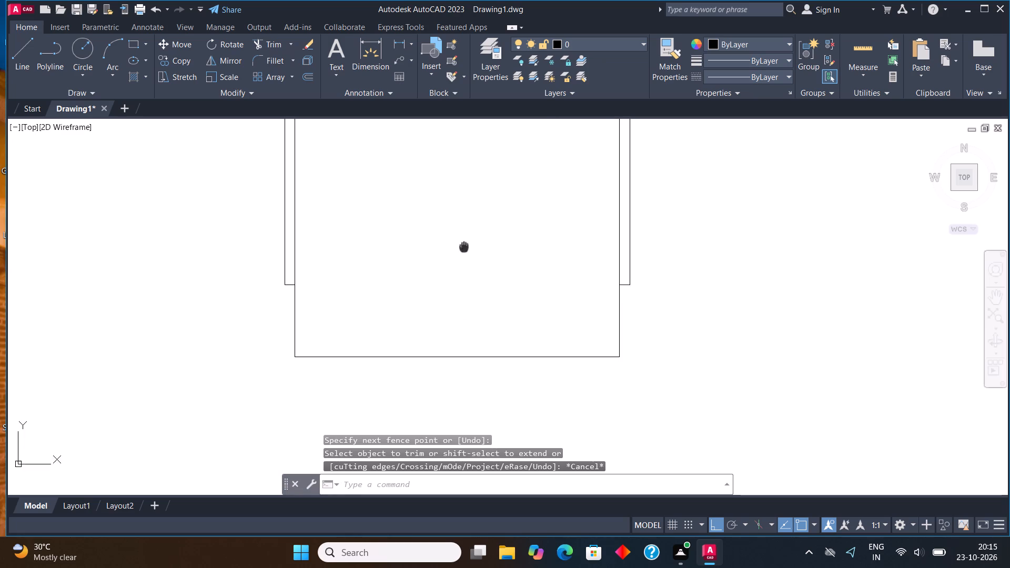
{"action": "middle_click_drag", "start_coordinate": [464, 223], "coordinate": [464, 211]}
{"action": "left_click", "coordinate": [456, 337]}
{"action": "left_click", "coordinate": [431, 281]}
{"action": "left_click", "coordinate": [310, 77]}
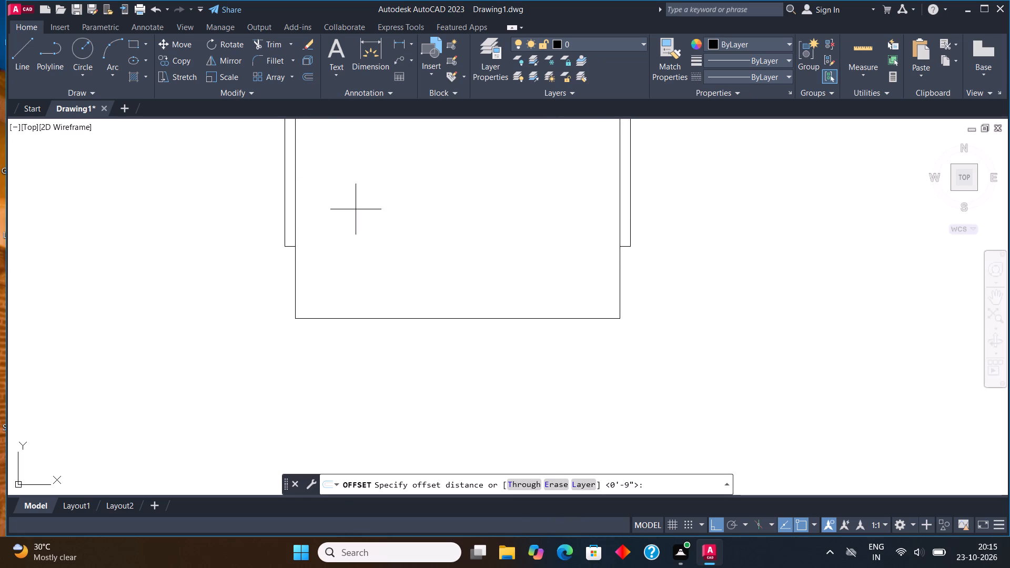
{"action": "left_click", "coordinate": [435, 321]}
{"action": "type", "text": "9\""}
{"action": "key", "text": "Return"}
{"action": "left_click", "coordinate": [478, 405]}
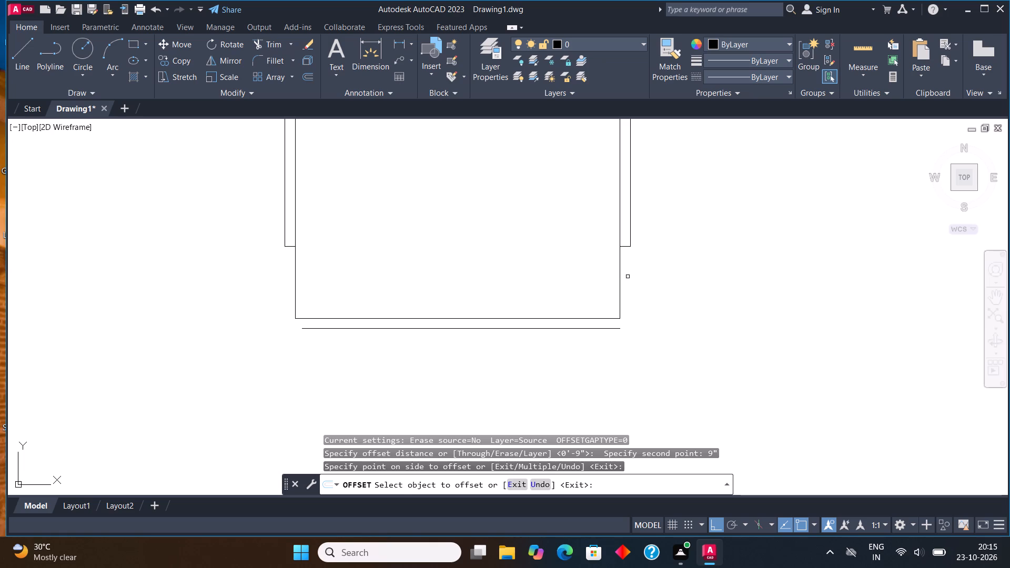
{"action": "left_click", "coordinate": [620, 279]}
{"action": "left_click", "coordinate": [631, 281]}
{"action": "left_click", "coordinate": [298, 285]}
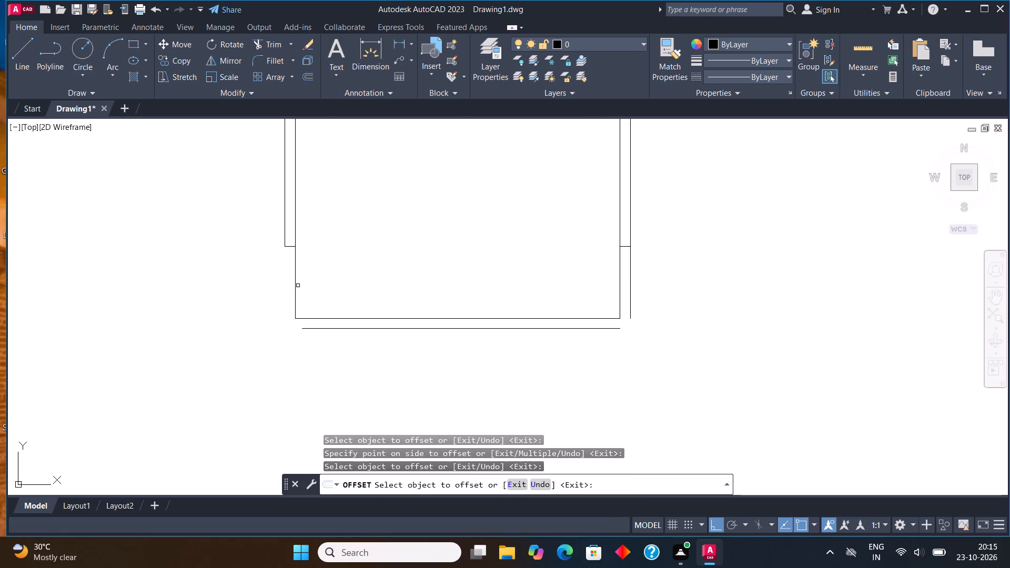
{"action": "left_click", "coordinate": [294, 286]}
{"action": "left_click", "coordinate": [240, 275]}
Trim the old bottom wall's leftover short pieces crossing the left and right outer walls.
{"action": "left_click", "coordinate": [271, 38]}
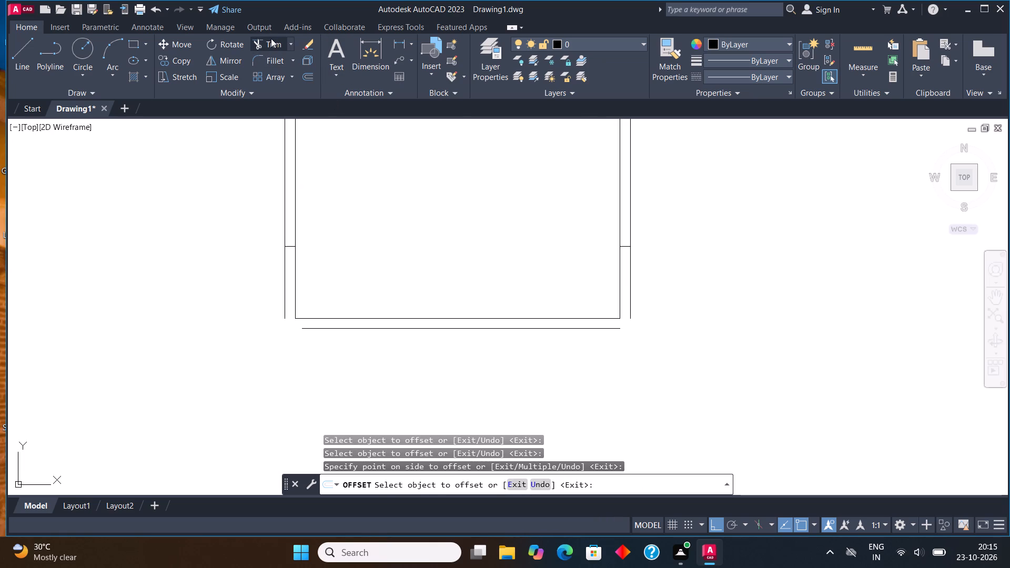
{"action": "left_click", "coordinate": [290, 246]}
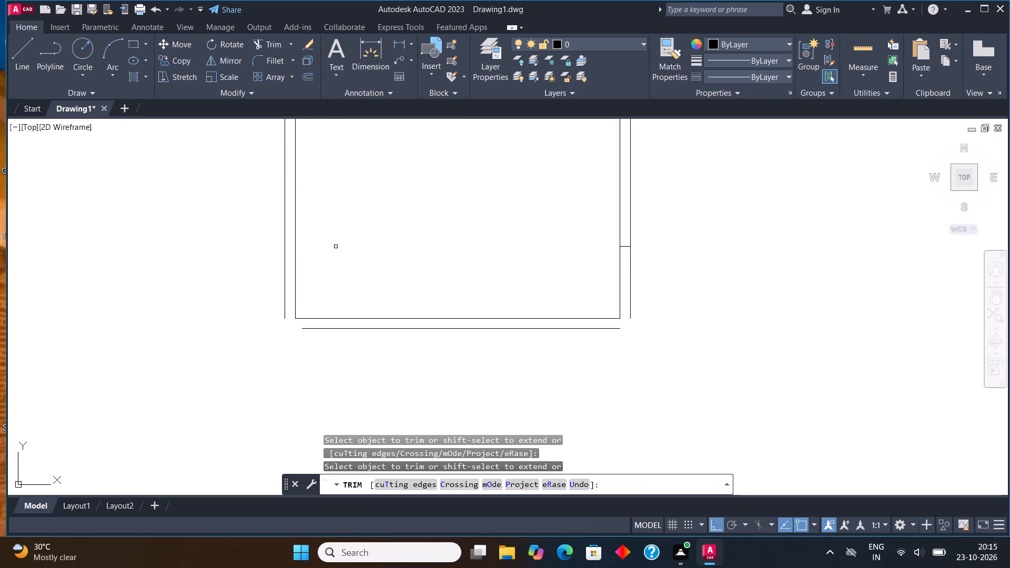
{"action": "left_click", "coordinate": [628, 248]}
Fillet the offset lines to close both bottom outer corners of the extended wall.
{"action": "left_click", "coordinate": [285, 60]}
{"action": "left_click", "coordinate": [285, 260]}
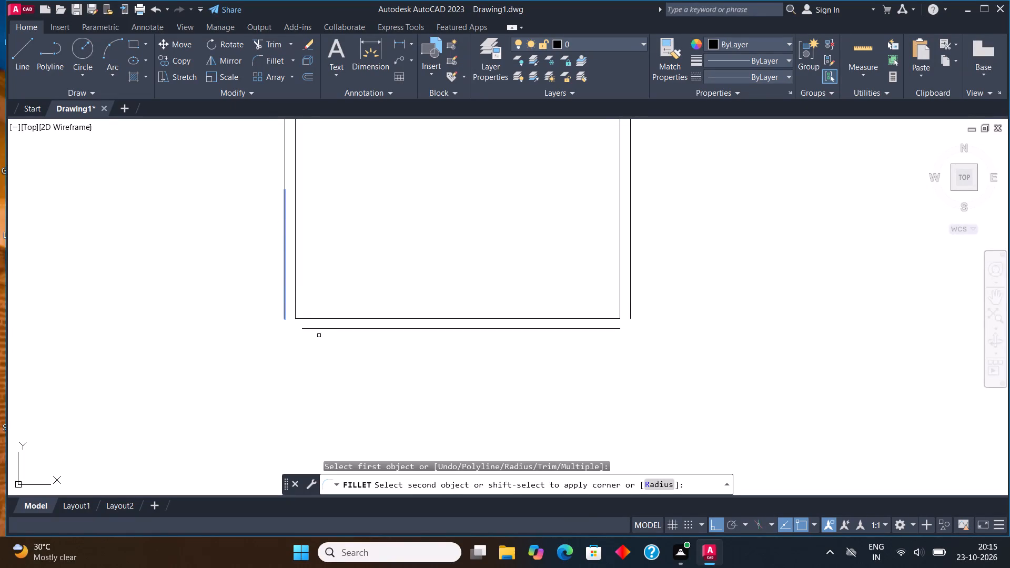
{"action": "left_click", "coordinate": [318, 326]}
{"action": "left_click", "coordinate": [318, 329]}
{"action": "left_click", "coordinate": [271, 60]}
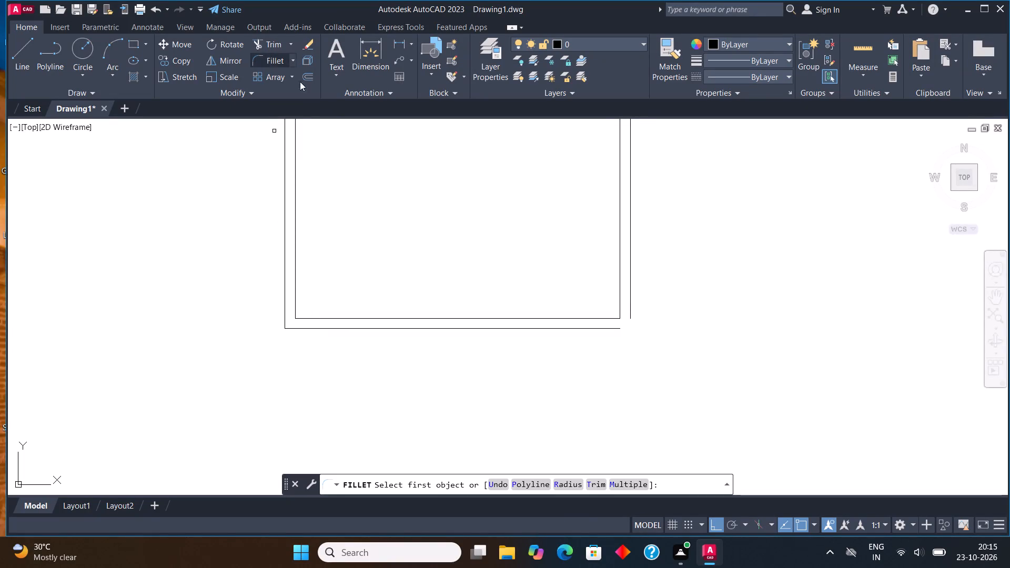
{"action": "left_click", "coordinate": [613, 330]}
{"action": "left_click", "coordinate": [631, 299]}
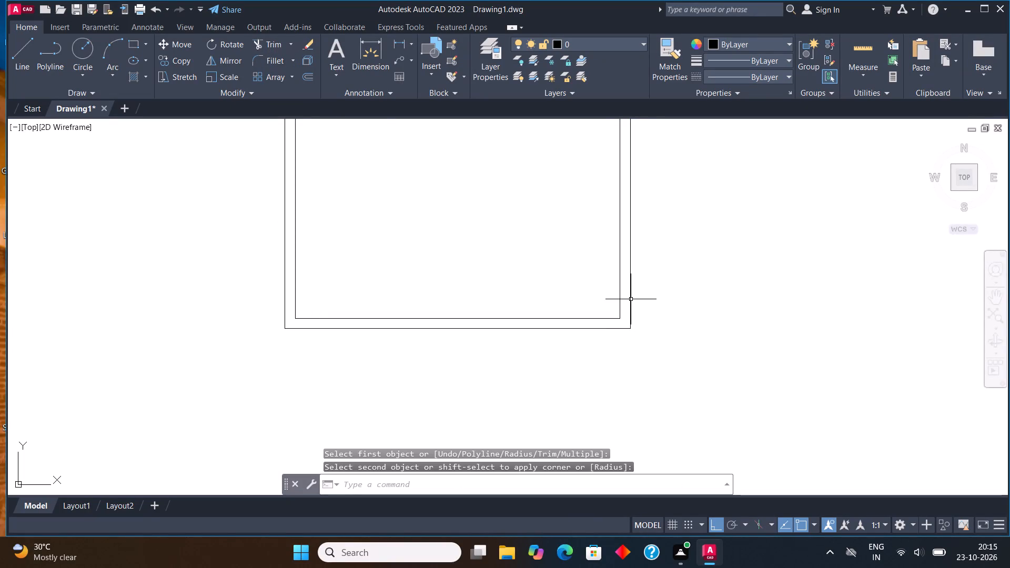
Trim the two leftover line pieces crossing the left outer wall above and below the middle-left room.
{"action": "scroll", "coordinate": [539, 359], "scroll_direction": "down", "scroll_amount": 3}
{"action": "scroll", "coordinate": [550, 287], "scroll_direction": "up", "scroll_amount": 2}
{"action": "middle_click_drag", "start_coordinate": [550, 287], "coordinate": [549, 346]}
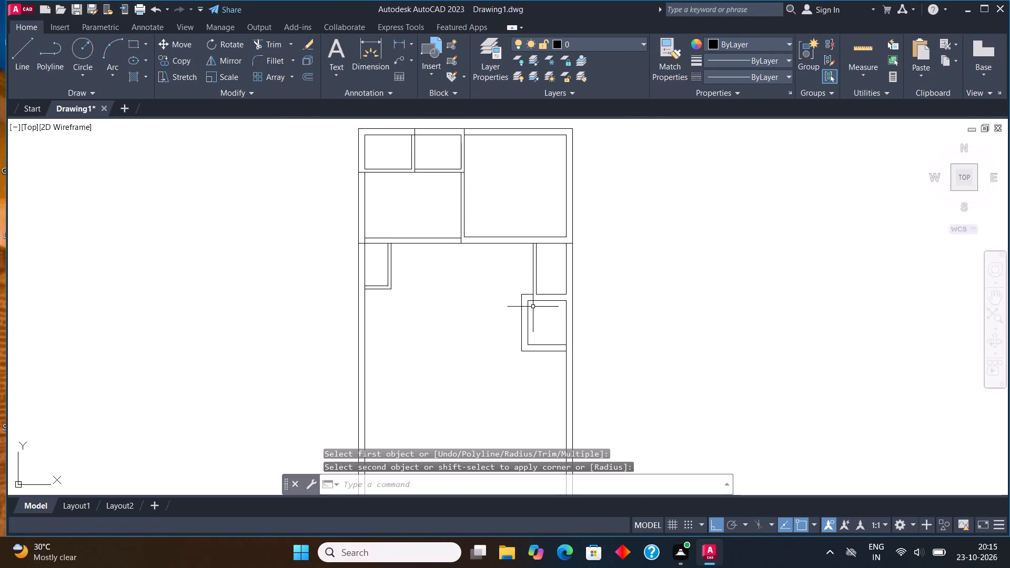
{"action": "scroll", "coordinate": [356, 244], "scroll_direction": "up", "scroll_amount": 2}
{"action": "left_click", "coordinate": [278, 48]}
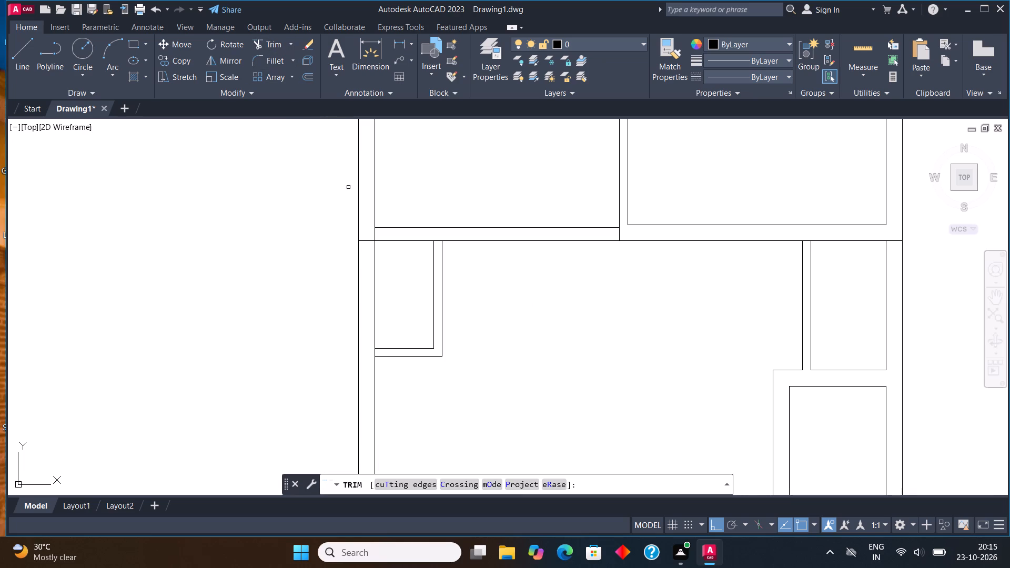
{"action": "left_click", "coordinate": [365, 241]}
{"action": "scroll", "coordinate": [366, 297], "scroll_direction": "down", "scroll_amount": 3}
{"action": "scroll", "coordinate": [369, 215], "scroll_direction": "up", "scroll_amount": 3}
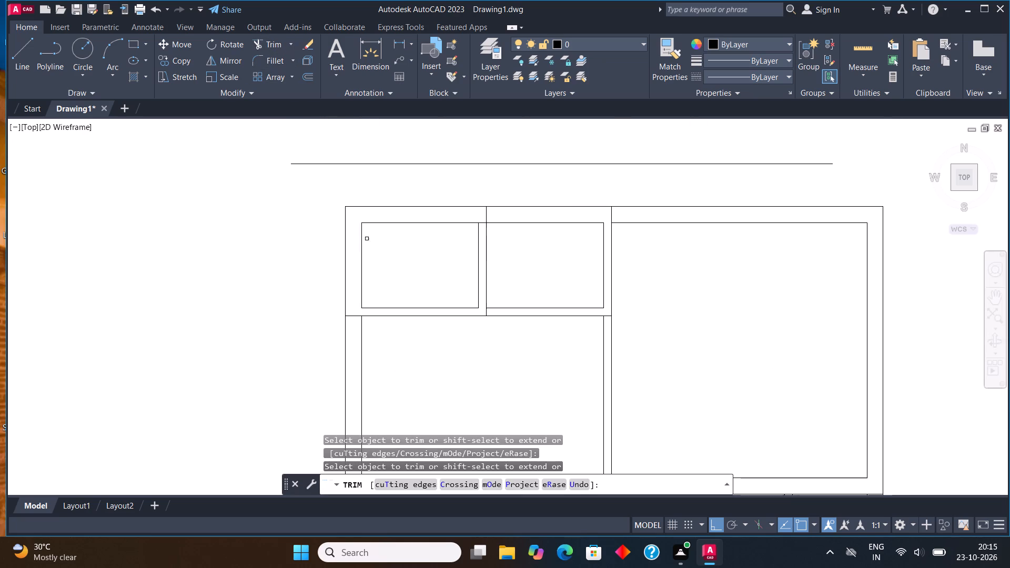
{"action": "left_click", "coordinate": [352, 315]}
{"action": "scroll", "coordinate": [360, 252], "scroll_direction": "down", "scroll_amount": 2}
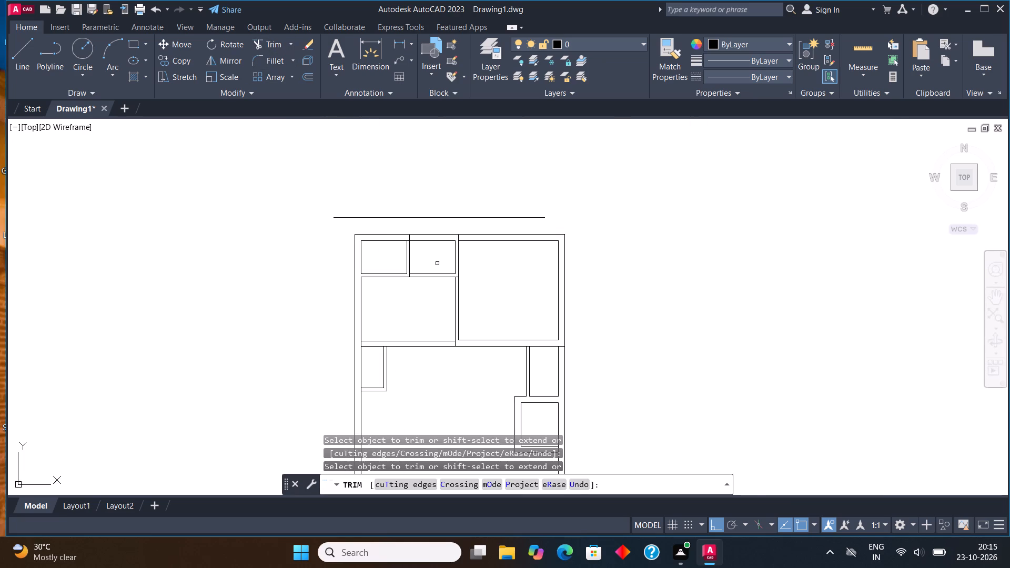
Trim the leftover line pieces at the top wall and the partition junctions between the upper rooms.
{"action": "scroll", "coordinate": [437, 263], "scroll_direction": "up", "scroll_amount": 2}
{"action": "scroll", "coordinate": [471, 296], "scroll_direction": "up", "scroll_amount": 2}
{"action": "left_click", "coordinate": [491, 300]}
{"action": "scroll", "coordinate": [491, 302], "scroll_direction": "down", "scroll_amount": 2}
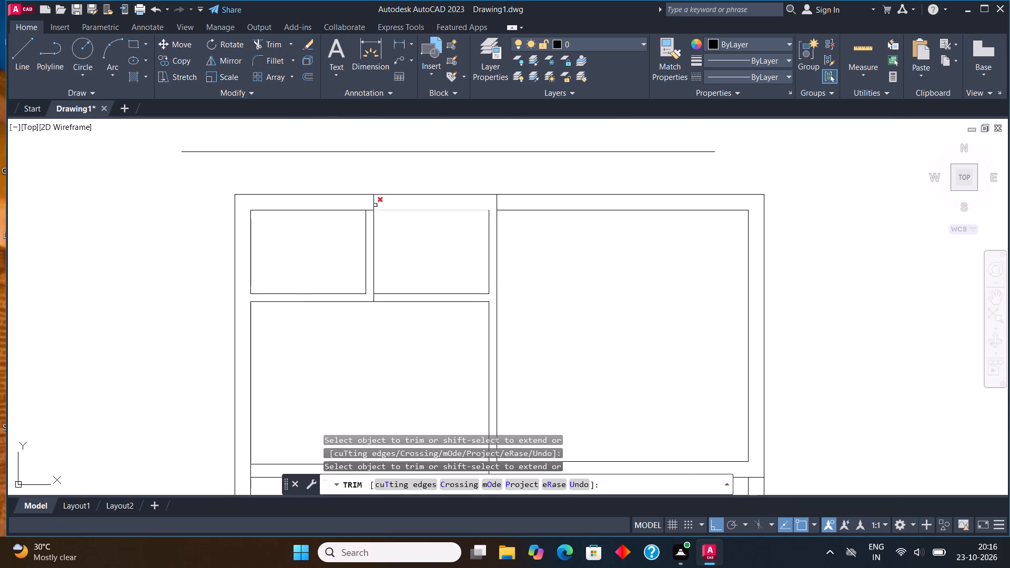
{"action": "scroll", "coordinate": [371, 198], "scroll_direction": "up", "scroll_amount": 2}
{"action": "left_click", "coordinate": [371, 206]}
{"action": "left_click", "coordinate": [452, 208]}
{"action": "scroll", "coordinate": [457, 208], "scroll_direction": "down", "scroll_amount": 2}
{"action": "scroll", "coordinate": [600, 208], "scroll_direction": "up", "scroll_amount": 2}
{"action": "left_click_drag", "start_coordinate": [581, 212], "coordinate": [459, 208]}
{"action": "scroll", "coordinate": [429, 193], "scroll_direction": "down", "scroll_amount": 4}
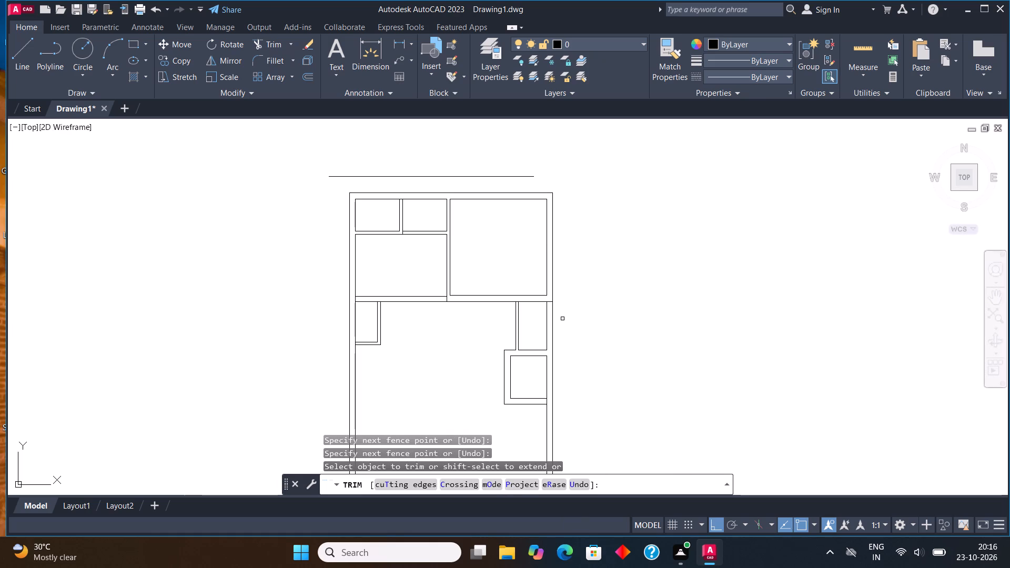
{"action": "middle_click_drag", "start_coordinate": [565, 307], "coordinate": [567, 175]}
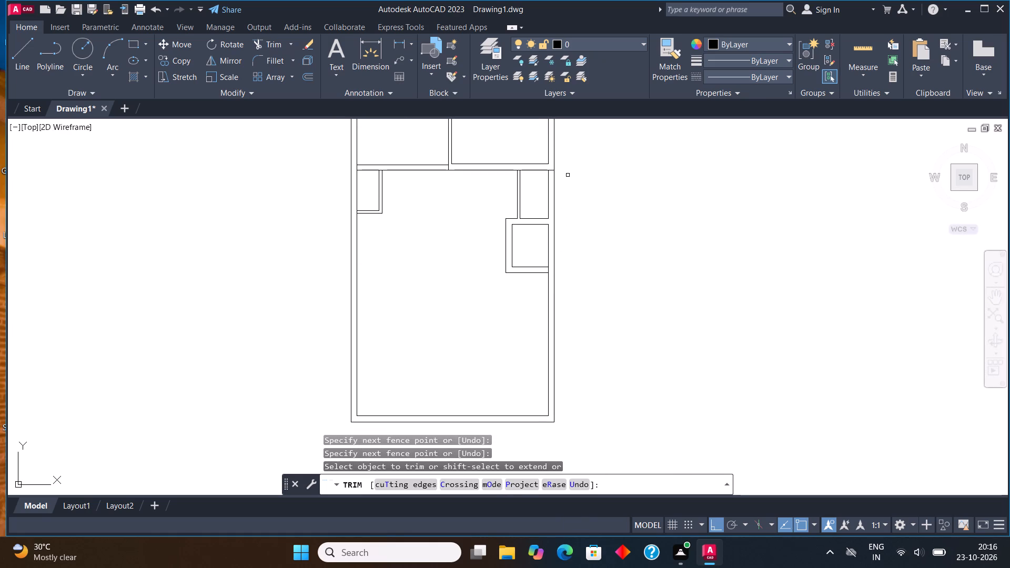
{"action": "key", "text": "Escape"}
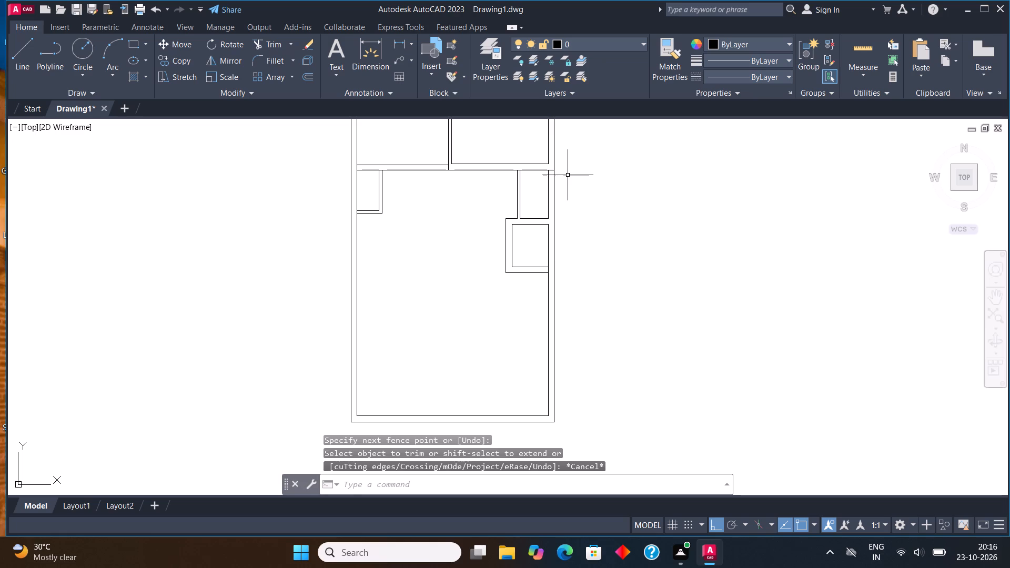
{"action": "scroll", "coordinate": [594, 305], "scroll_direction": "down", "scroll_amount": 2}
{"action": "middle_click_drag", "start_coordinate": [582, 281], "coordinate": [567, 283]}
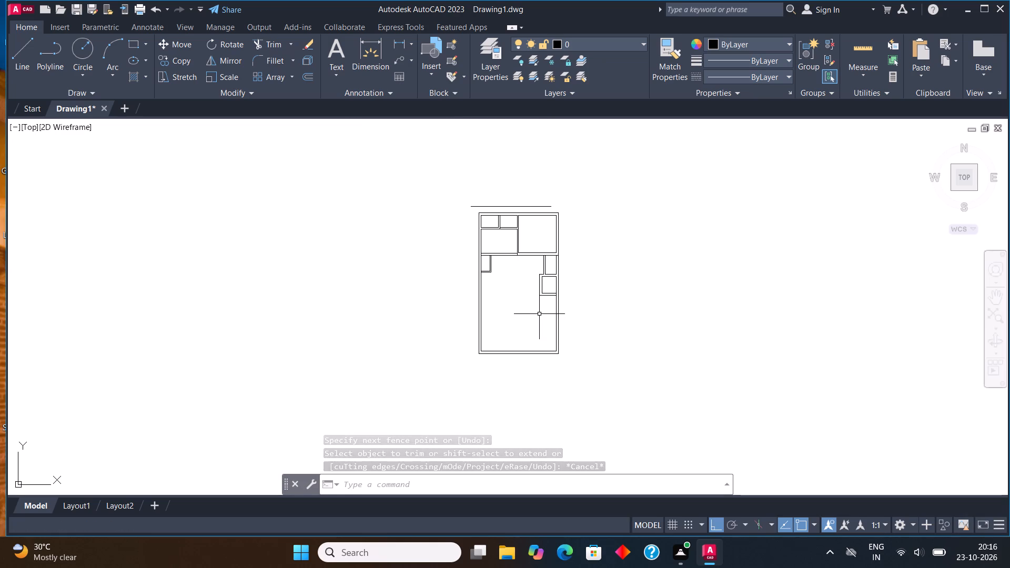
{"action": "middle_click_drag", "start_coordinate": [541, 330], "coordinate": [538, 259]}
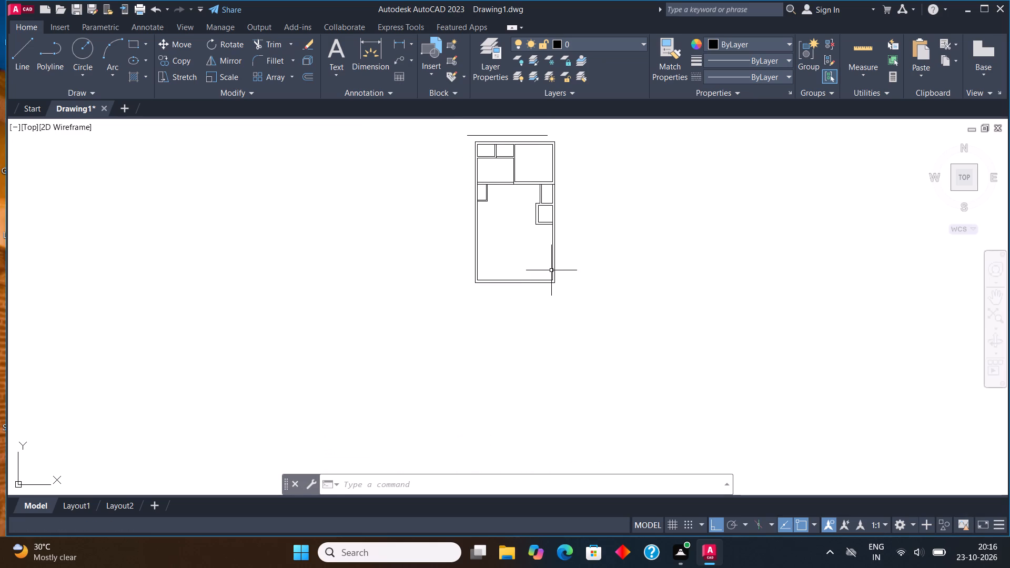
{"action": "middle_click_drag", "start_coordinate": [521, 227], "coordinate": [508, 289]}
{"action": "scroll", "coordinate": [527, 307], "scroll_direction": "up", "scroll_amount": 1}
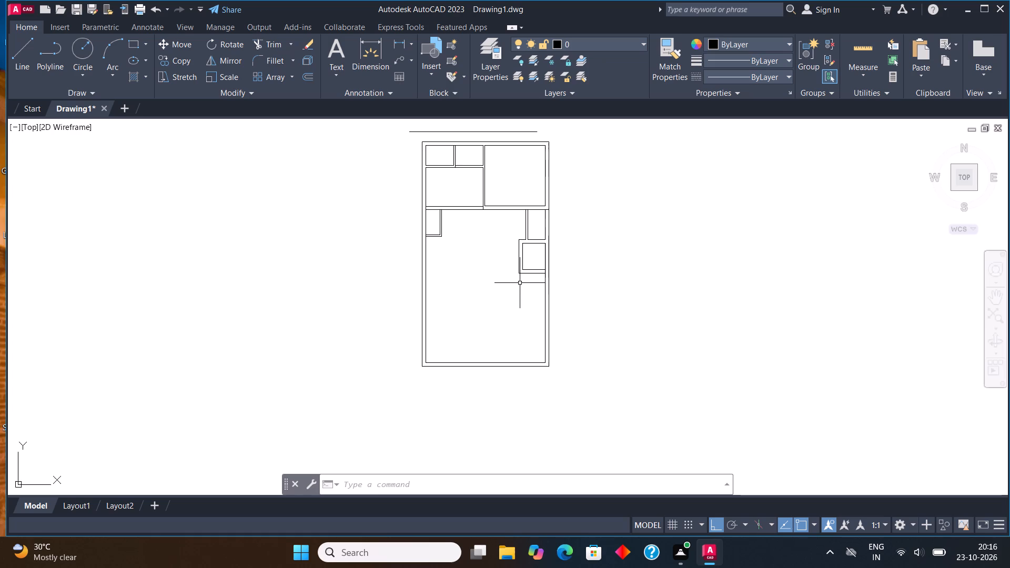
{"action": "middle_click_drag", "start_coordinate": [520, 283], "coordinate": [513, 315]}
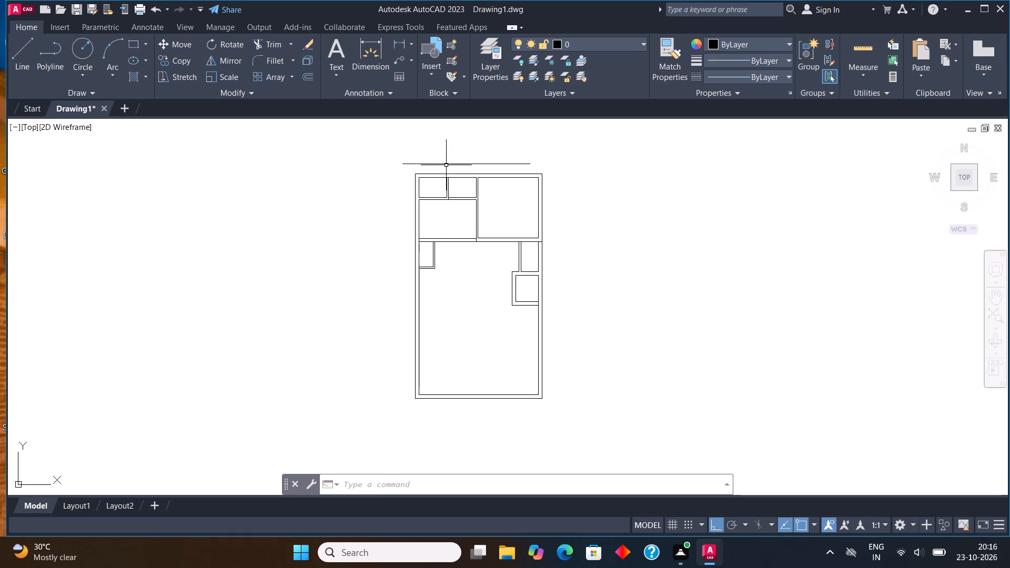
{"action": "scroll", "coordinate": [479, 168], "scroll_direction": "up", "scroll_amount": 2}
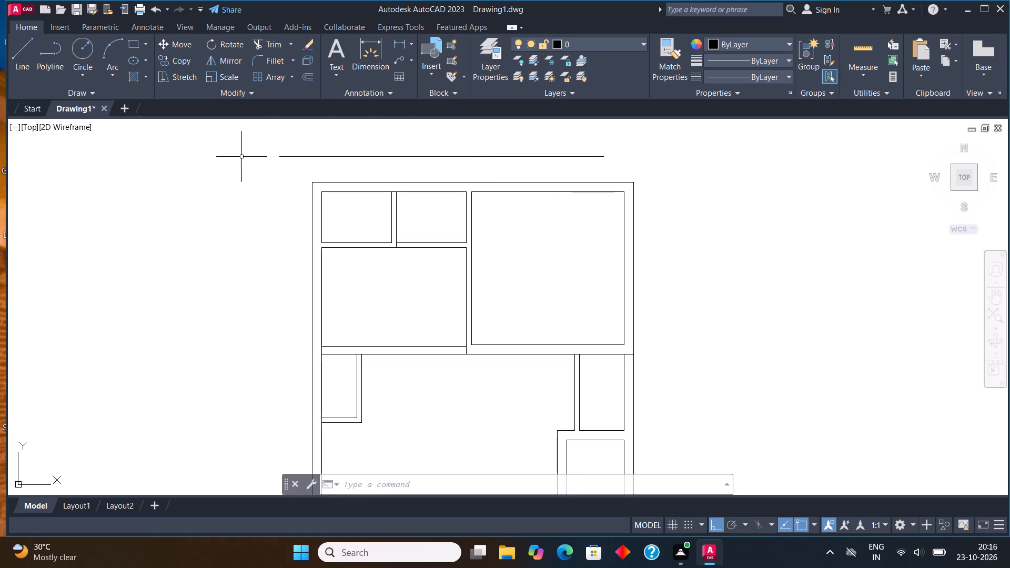
Insert the imperial door block from the architectural tool palette in the empty space beside the floor plan.
{"action": "scroll", "coordinate": [329, 268], "scroll_direction": "down", "scroll_amount": 3}
{"action": "middle_click_drag", "start_coordinate": [533, 294], "coordinate": [529, 238]}
{"action": "type", "text": "tool"}
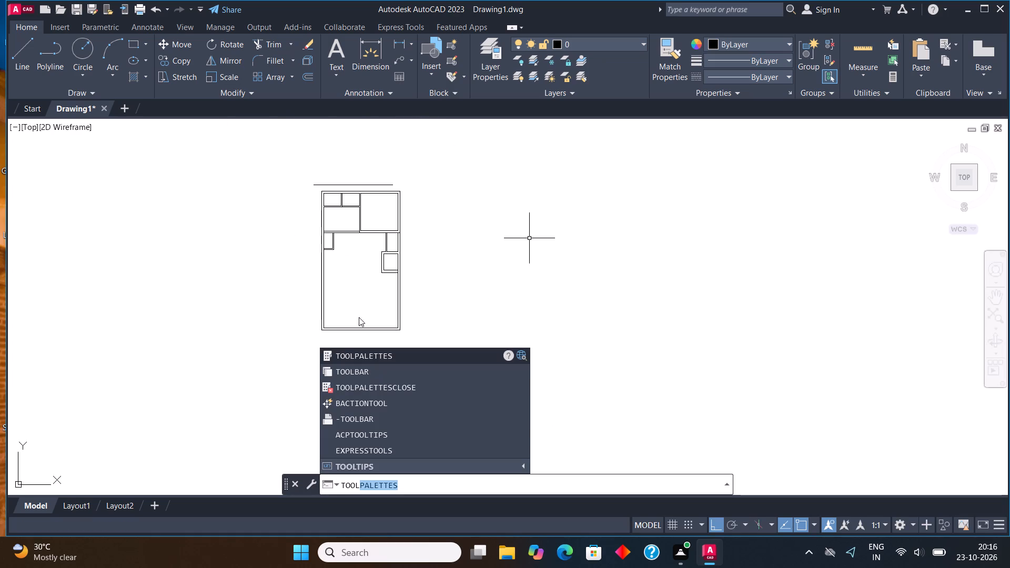
{"action": "left_click", "coordinate": [384, 359]}
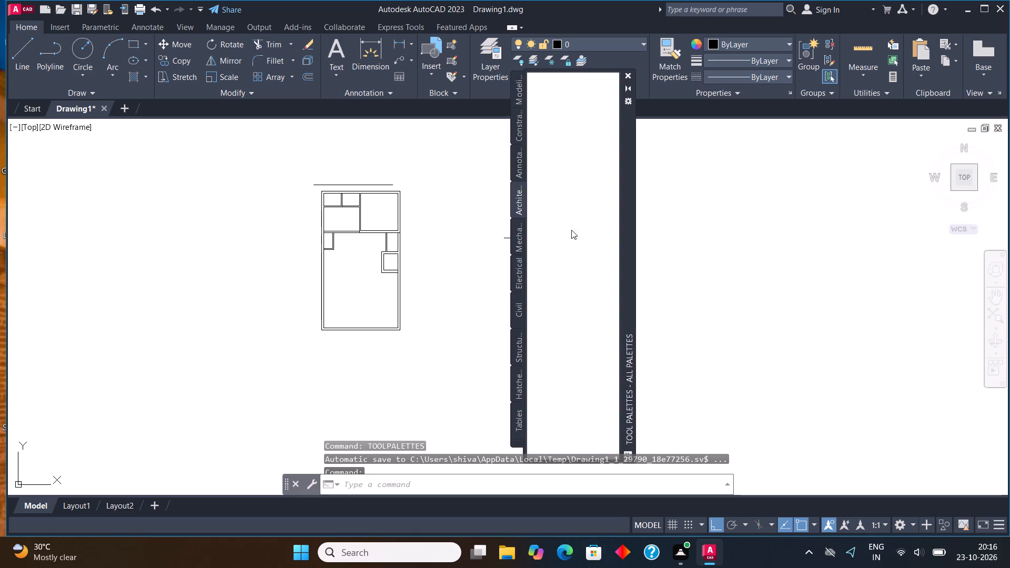
{"action": "left_click", "coordinate": [592, 116]}
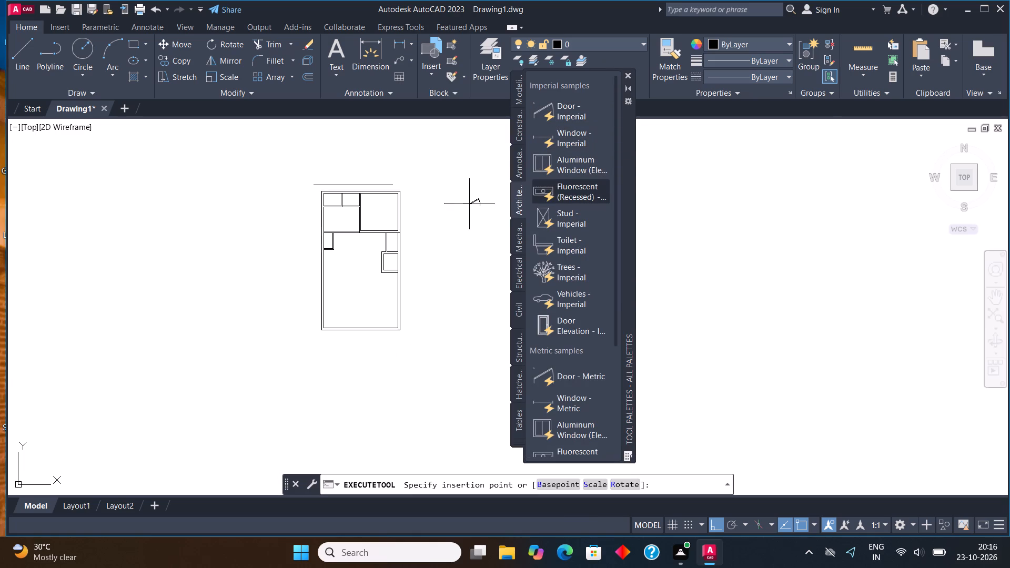
{"action": "left_click", "coordinate": [477, 214]}
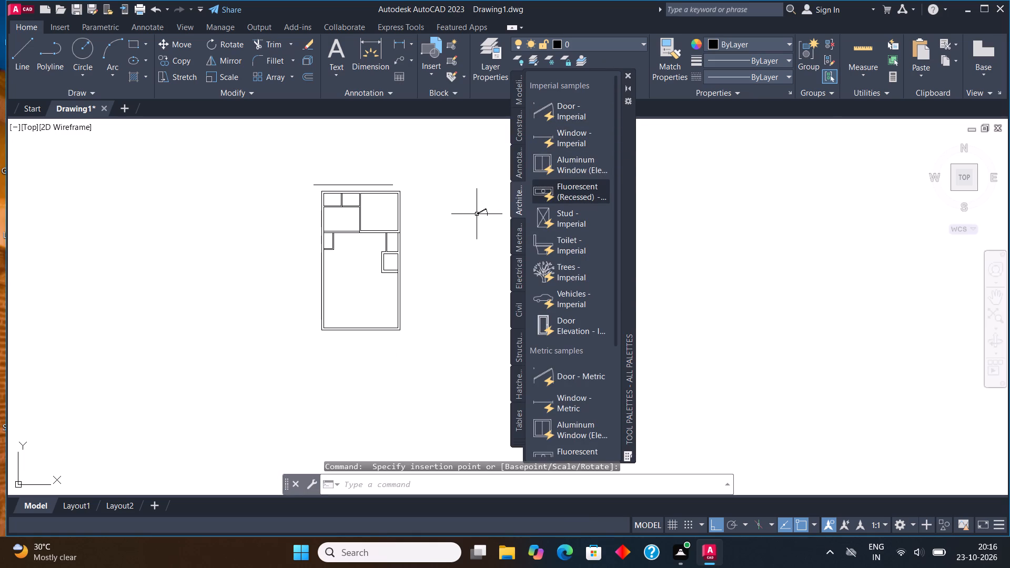
Insert the imperial toilet, vehicle and tree blocks in the free space beyond the door block, and close the tool palettes.
{"action": "left_click", "coordinate": [571, 251]}
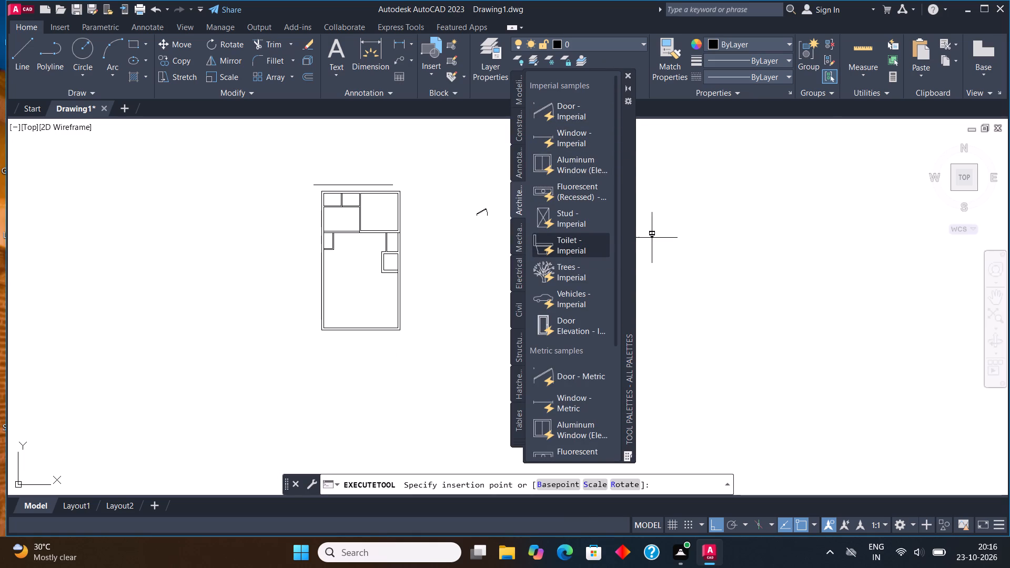
{"action": "left_click", "coordinate": [657, 221]}
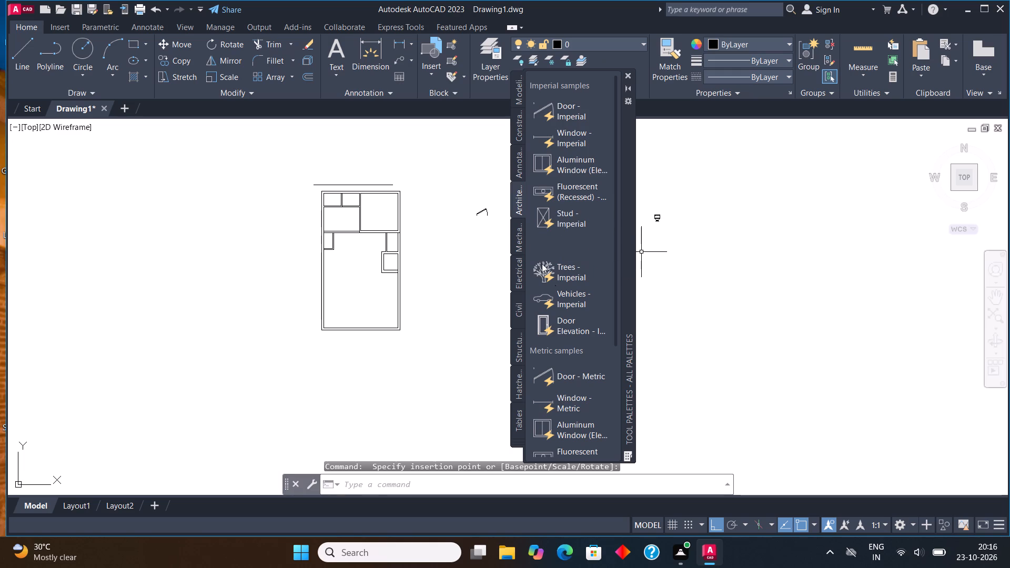
{"action": "left_click", "coordinate": [575, 293]}
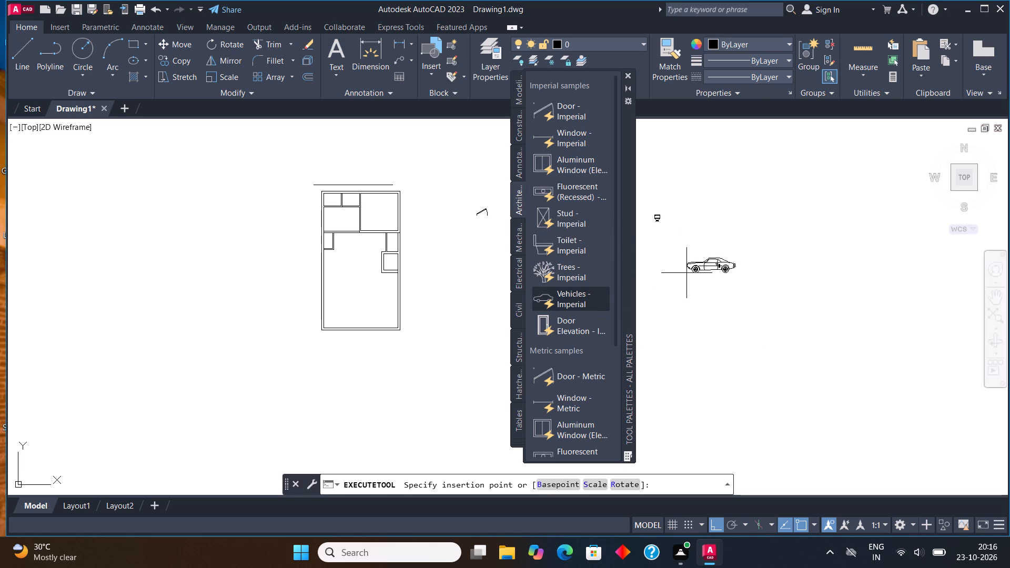
{"action": "left_click", "coordinate": [697, 250]}
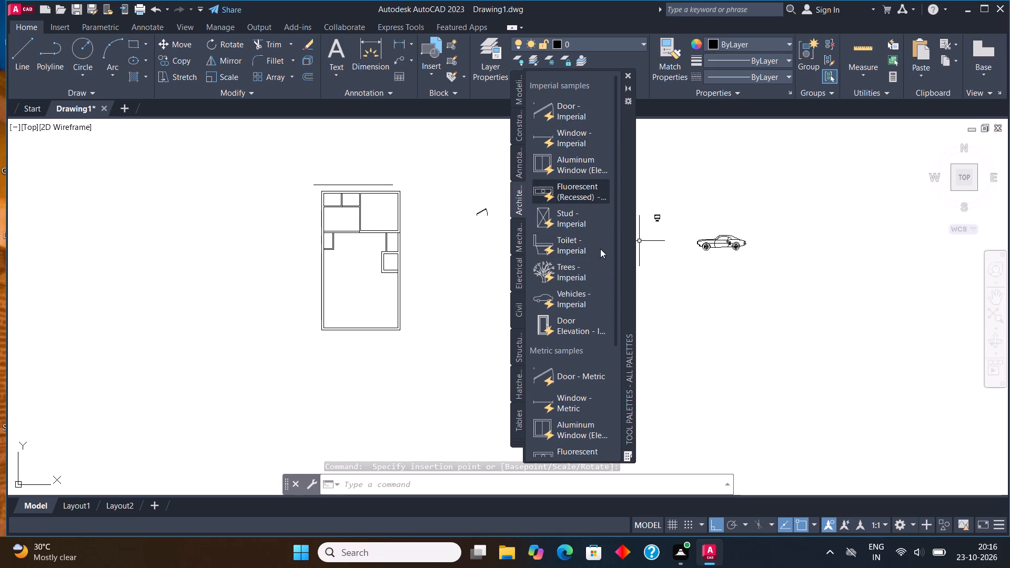
{"action": "left_click", "coordinate": [563, 270]}
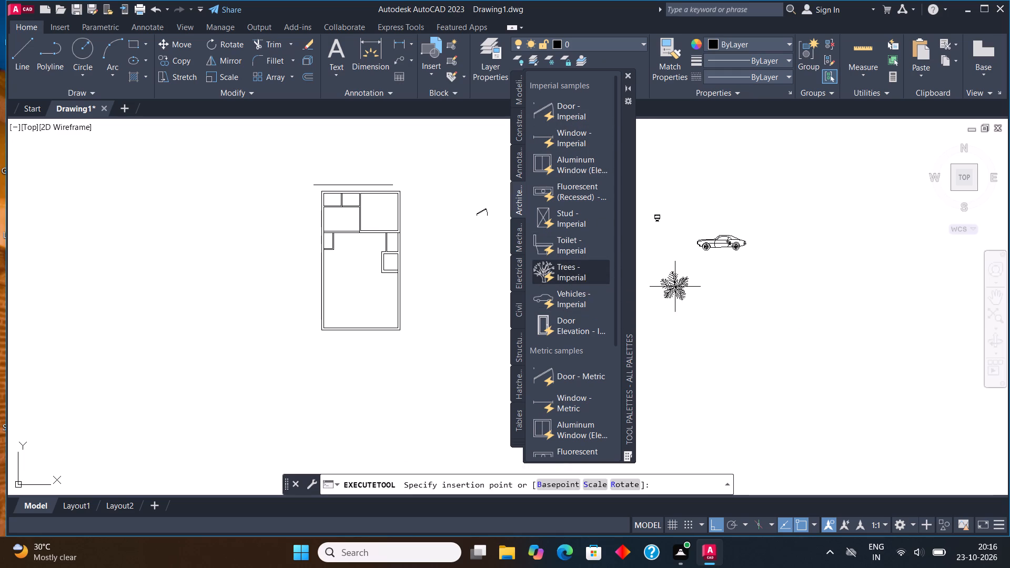
{"action": "left_click", "coordinate": [676, 289]}
{"action": "left_click", "coordinate": [628, 77]}
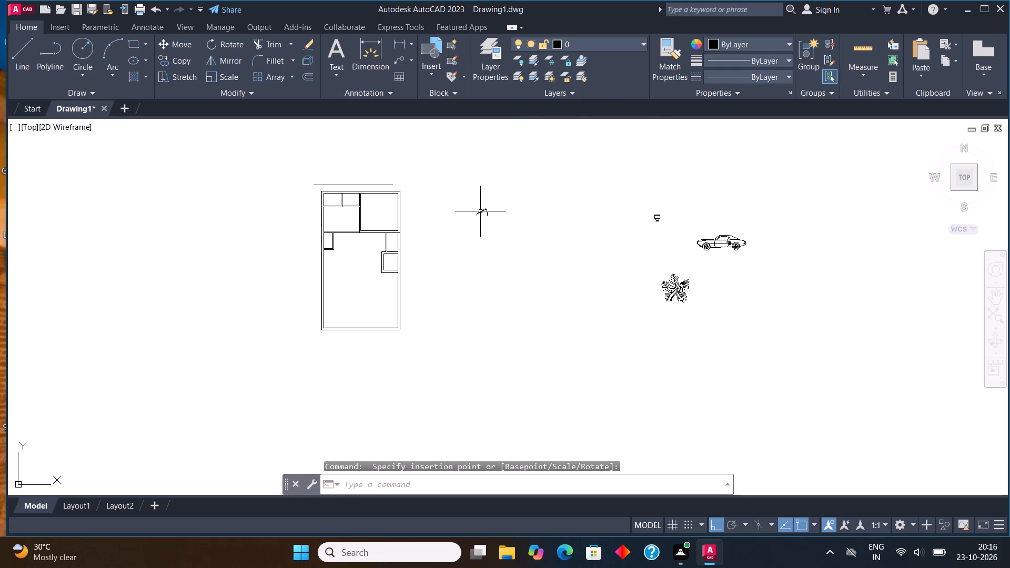
Set the door block's opening angle to fully open, with the leaf perpendicular to the doorway.
{"action": "scroll", "coordinate": [480, 211], "scroll_direction": "up", "scroll_amount": 4}
{"action": "left_click", "coordinate": [479, 210]}
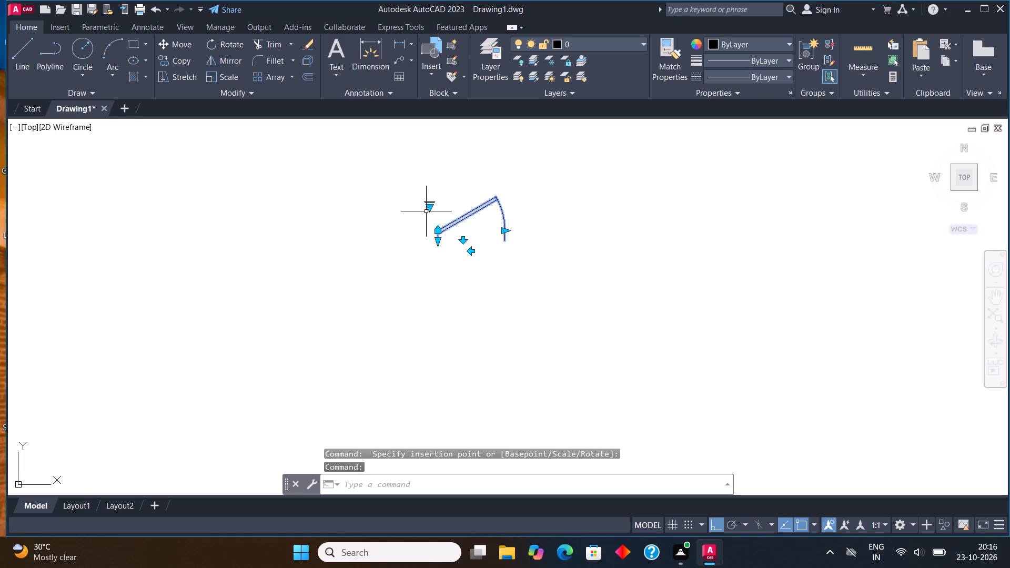
{"action": "left_click", "coordinate": [429, 209]}
{"action": "left_click", "coordinate": [435, 201]}
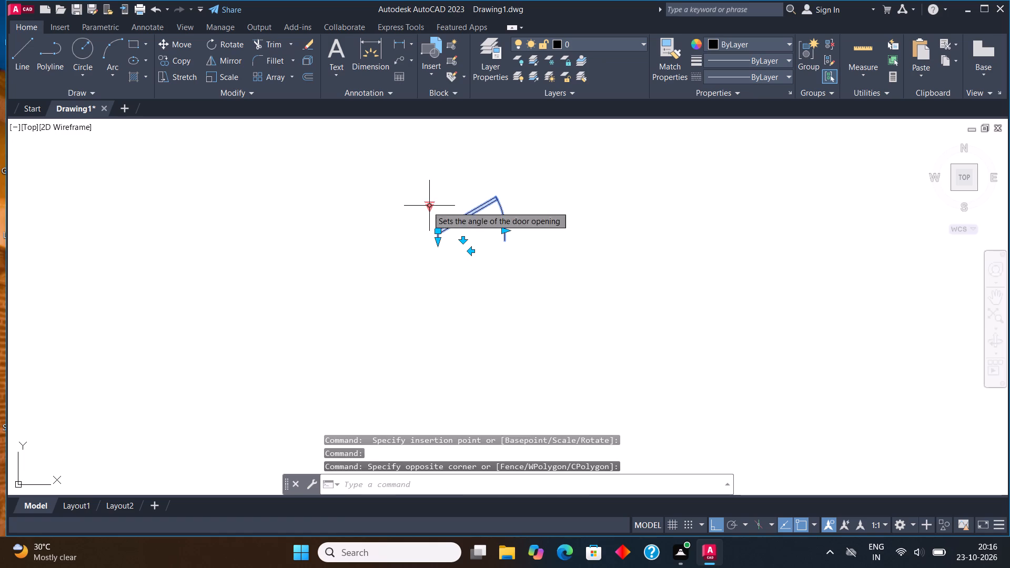
{"action": "left_click", "coordinate": [428, 207]}
{"action": "left_click", "coordinate": [481, 257]}
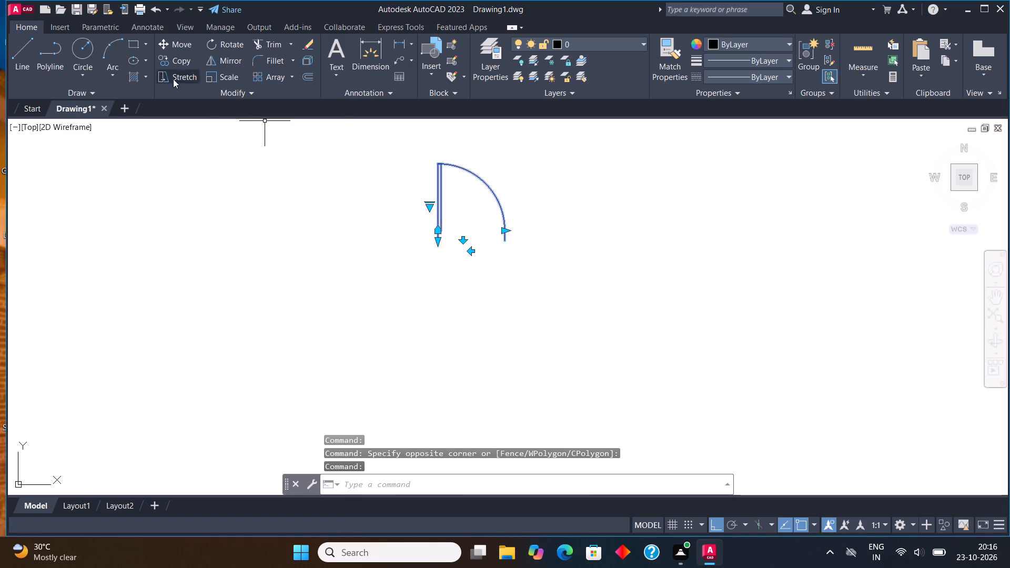
Mirror the door block about a vertical line beside its swing arc, keeping the original.
{"action": "left_click", "coordinate": [228, 60]}
{"action": "left_click", "coordinate": [523, 224]}
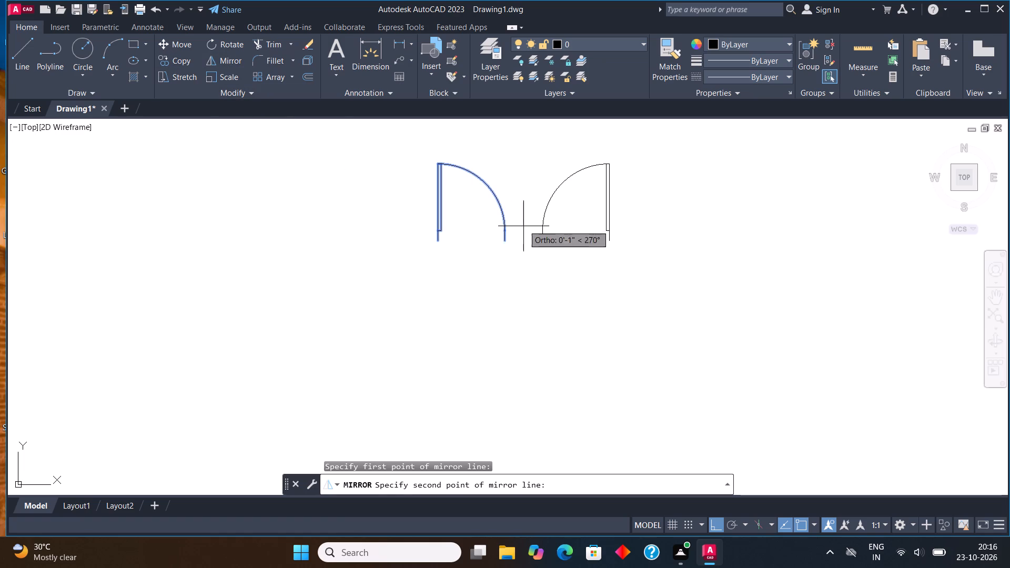
{"action": "left_click", "coordinate": [524, 246]}
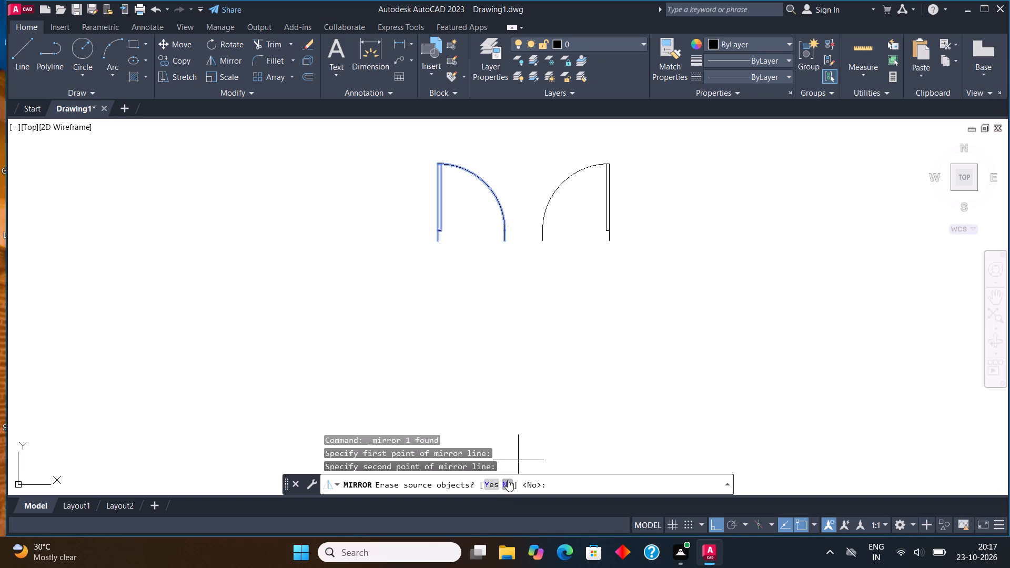
{"action": "left_click", "coordinate": [508, 480]}
Mirror both door blocks downward about a horizontal line below them, keeping the originals.
{"action": "left_click_drag", "start_coordinate": [560, 261], "coordinate": [548, 247]}
{"action": "left_click", "coordinate": [421, 168]}
{"action": "left_click", "coordinate": [233, 58]}
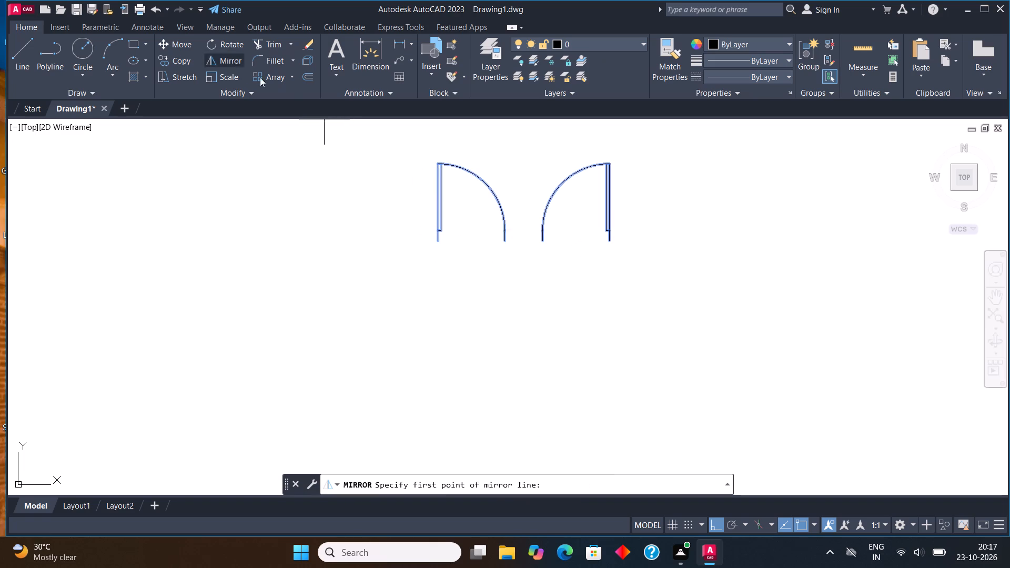
{"action": "left_click", "coordinate": [520, 270]}
{"action": "left_click", "coordinate": [394, 282]}
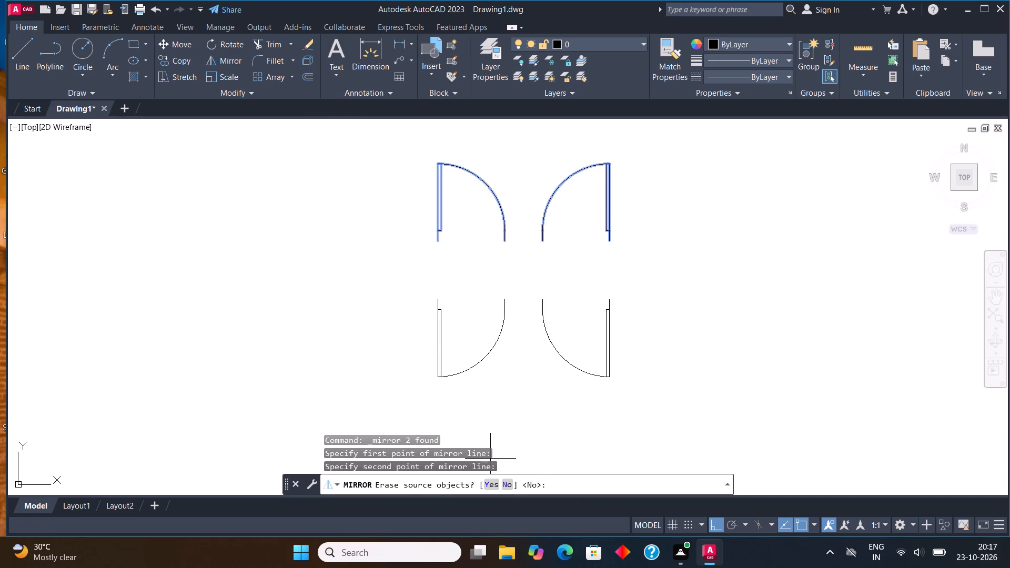
{"action": "left_click", "coordinate": [513, 481]}
{"action": "left_click", "coordinate": [510, 484]}
Copy the original upper-left door of the group about 19 feet horizontally to the right.
{"action": "left_click", "coordinate": [479, 226]}
{"action": "left_click", "coordinate": [402, 173]}
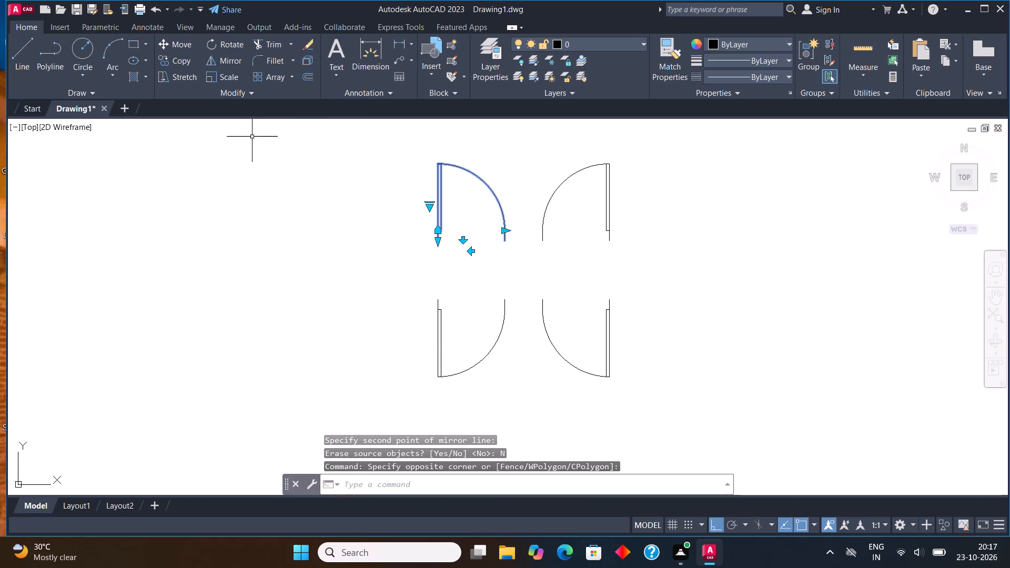
{"action": "left_click", "coordinate": [177, 56]}
{"action": "left_click", "coordinate": [450, 243]}
{"action": "scroll", "coordinate": [261, 305], "scroll_direction": "down", "scroll_amount": 1}
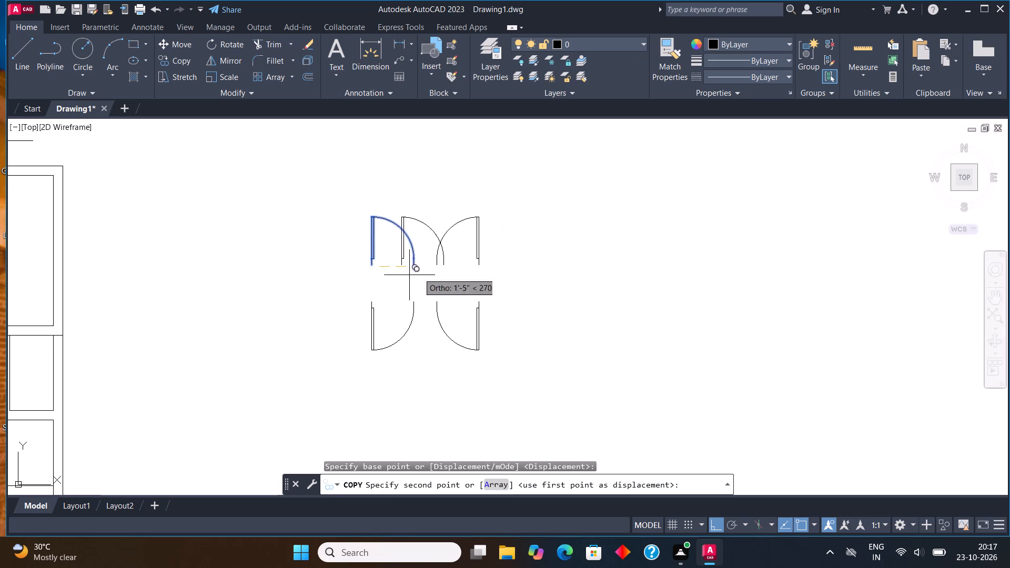
{"action": "scroll", "coordinate": [457, 269], "scroll_direction": "up", "scroll_amount": 2}
{"action": "middle_click_drag", "start_coordinate": [554, 268], "coordinate": [340, 291]}
{"action": "scroll", "coordinate": [340, 291], "scroll_direction": "down", "scroll_amount": 2}
{"action": "left_click", "coordinate": [454, 281]}
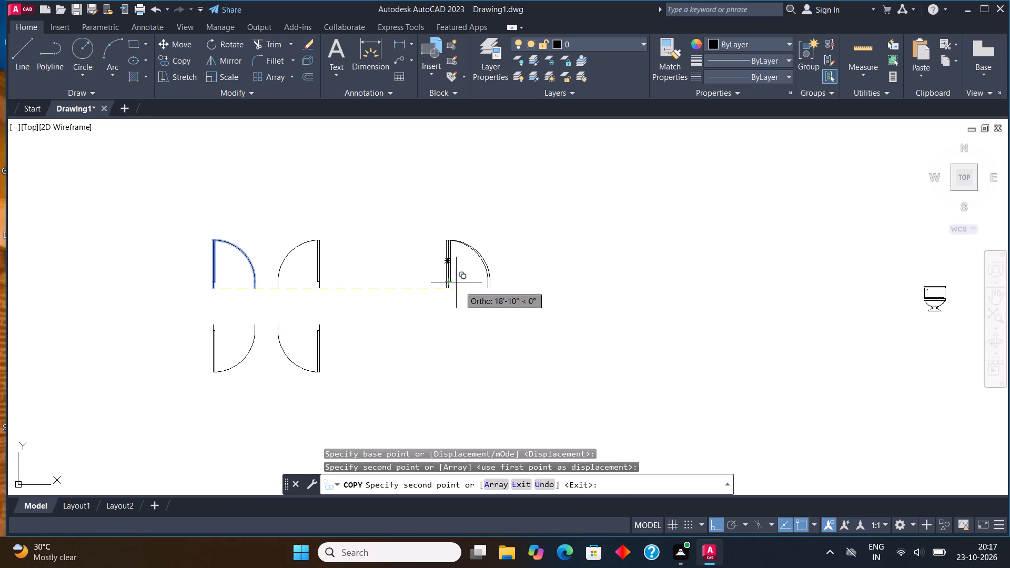
{"action": "key", "text": "Escape"}
Rotate the copied door 90° counterclockwise so its leaf lies horizontally.
{"action": "left_click", "coordinate": [464, 294]}
{"action": "left_click", "coordinate": [422, 234]}
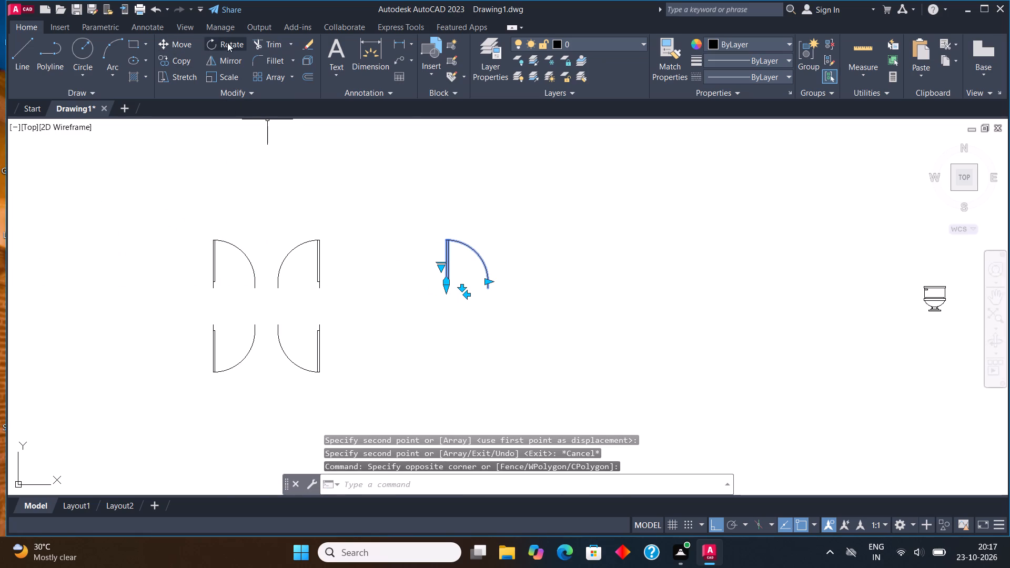
{"action": "left_click", "coordinate": [227, 43]}
{"action": "left_click", "coordinate": [472, 279]}
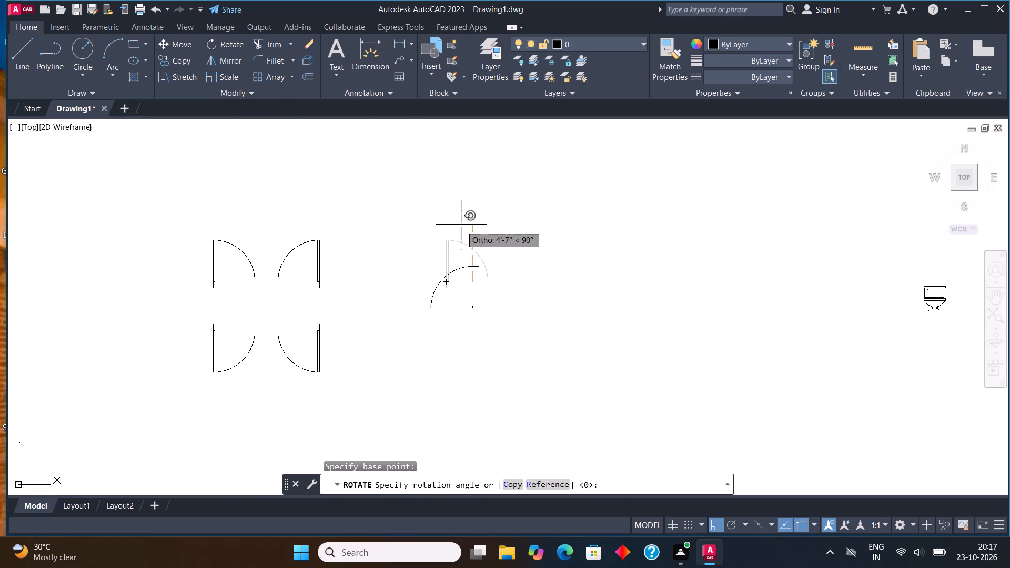
{"action": "left_click", "coordinate": [461, 225]}
Mirror the rotated door upward about a horizontal line above it, keeping the original.
{"action": "left_click", "coordinate": [458, 283]}
{"action": "left_click", "coordinate": [423, 234]}
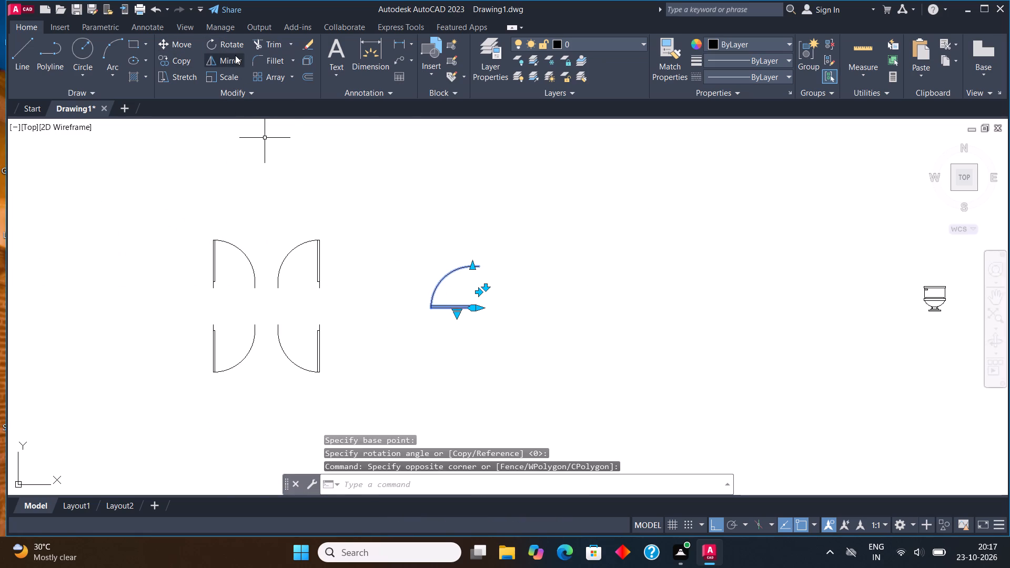
{"action": "left_click", "coordinate": [237, 59]}
{"action": "left_click", "coordinate": [464, 241]}
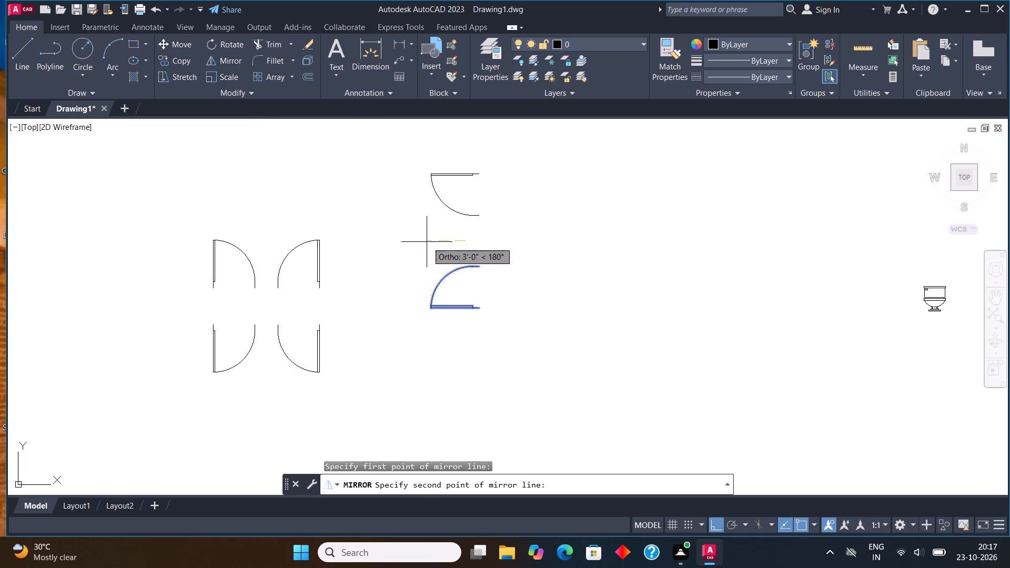
{"action": "left_click", "coordinate": [427, 242]}
{"action": "left_click", "coordinate": [502, 484]}
{"action": "left_click_drag", "start_coordinate": [465, 354], "coordinate": [458, 338]}
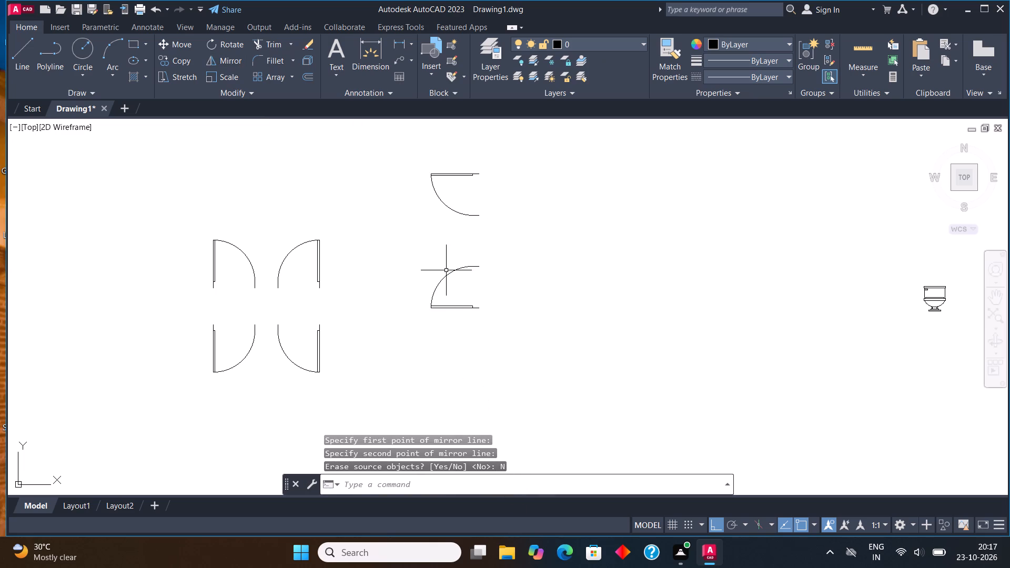
{"action": "key", "text": "Escape"}
Mirror the two horizontal-leaf doors about a vertical line to their right, keeping the originals.
{"action": "left_click_drag", "start_coordinate": [460, 329], "coordinate": [456, 320]}
{"action": "left_click", "coordinate": [430, 176]}
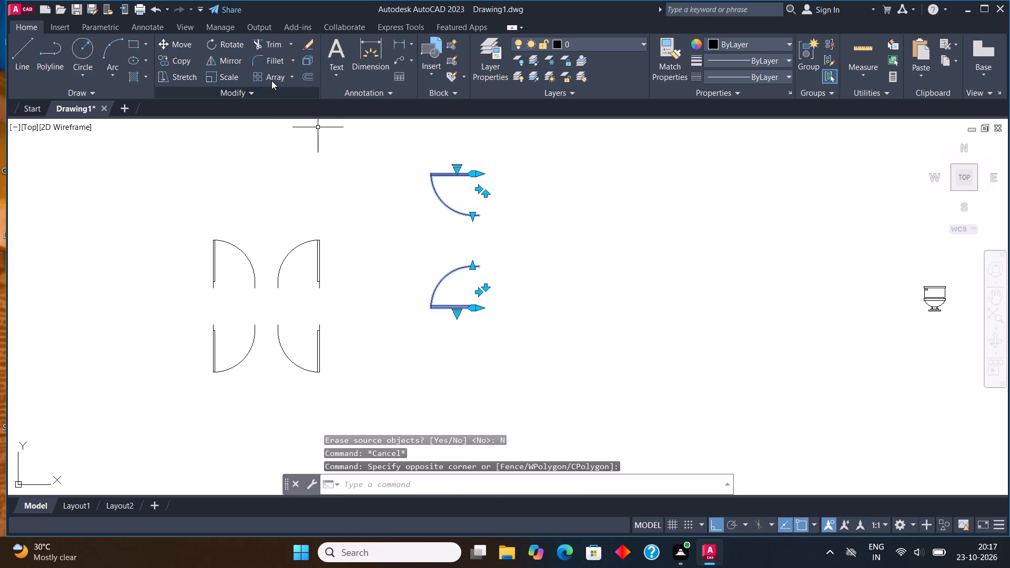
{"action": "left_click", "coordinate": [230, 63]}
{"action": "left_click", "coordinate": [509, 230]}
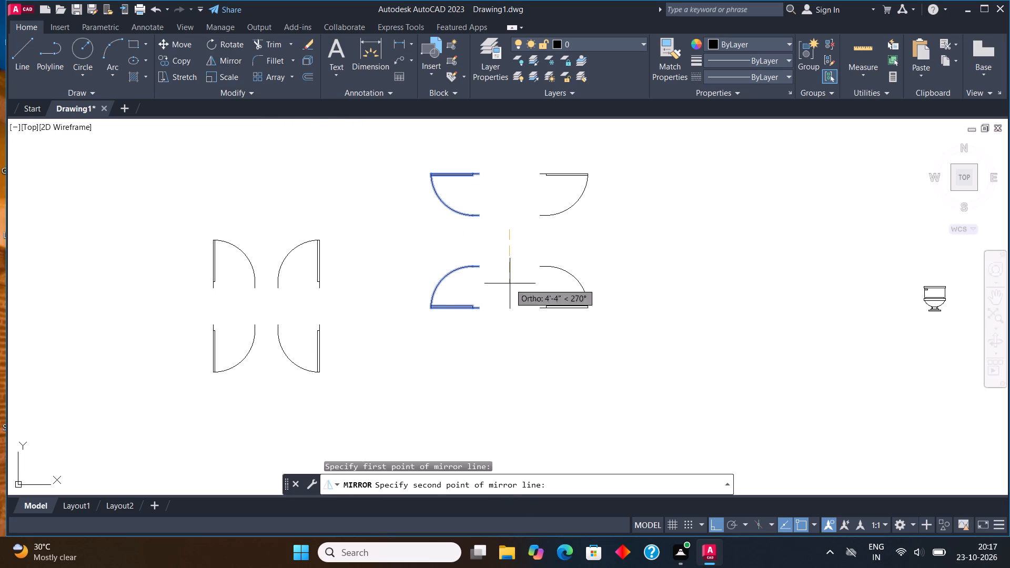
{"action": "left_click", "coordinate": [511, 314]}
{"action": "left_click", "coordinate": [503, 481]}
Change the toilet block's view to Elongated (Plan).
{"action": "scroll", "coordinate": [482, 366], "scroll_direction": "down", "scroll_amount": 4}
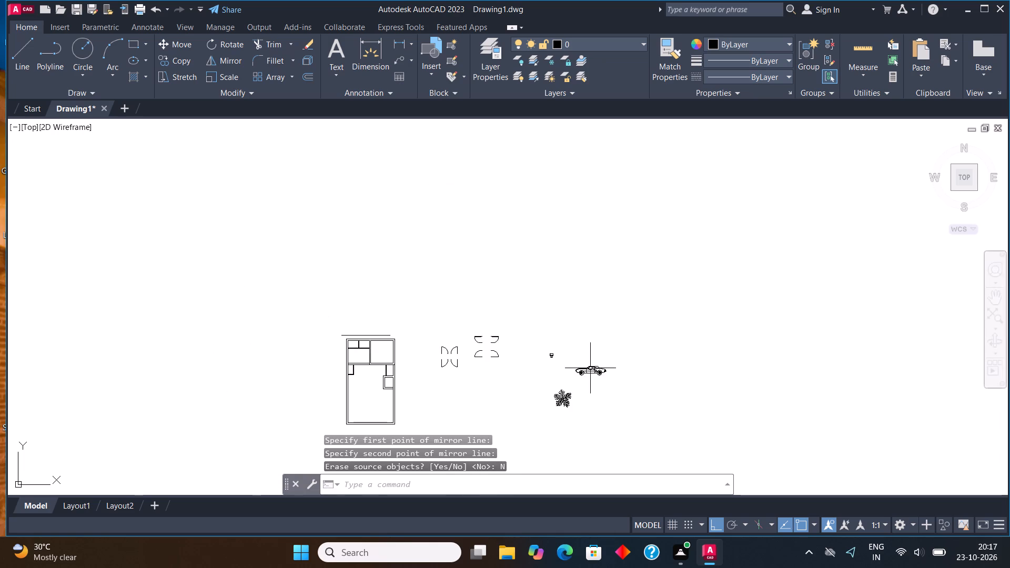
{"action": "scroll", "coordinate": [597, 372], "scroll_direction": "up", "scroll_amount": 3}
{"action": "scroll", "coordinate": [415, 288], "scroll_direction": "up", "scroll_amount": 2}
{"action": "left_click", "coordinate": [395, 323]}
{"action": "left_click", "coordinate": [337, 308]}
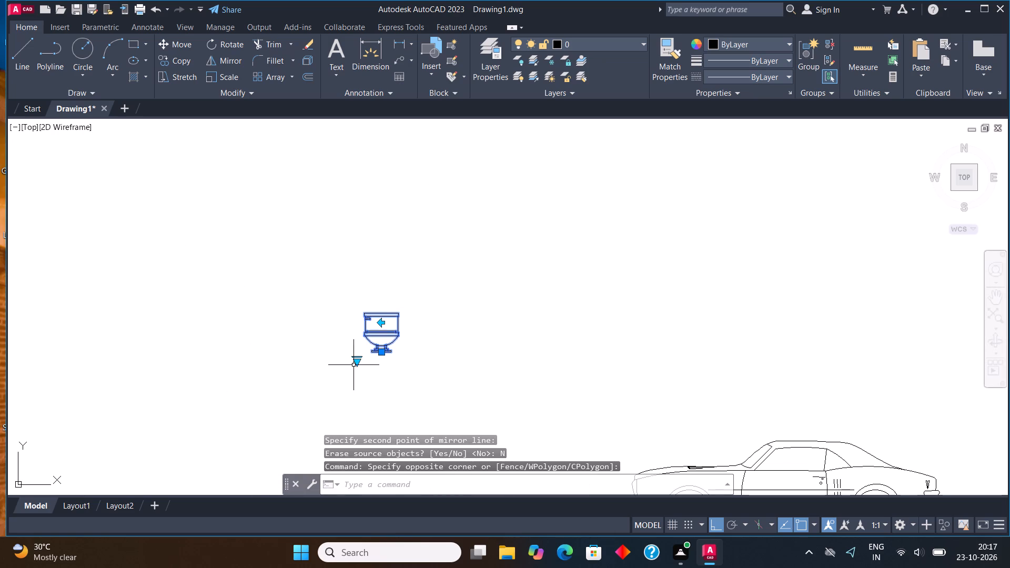
{"action": "left_click", "coordinate": [358, 360]}
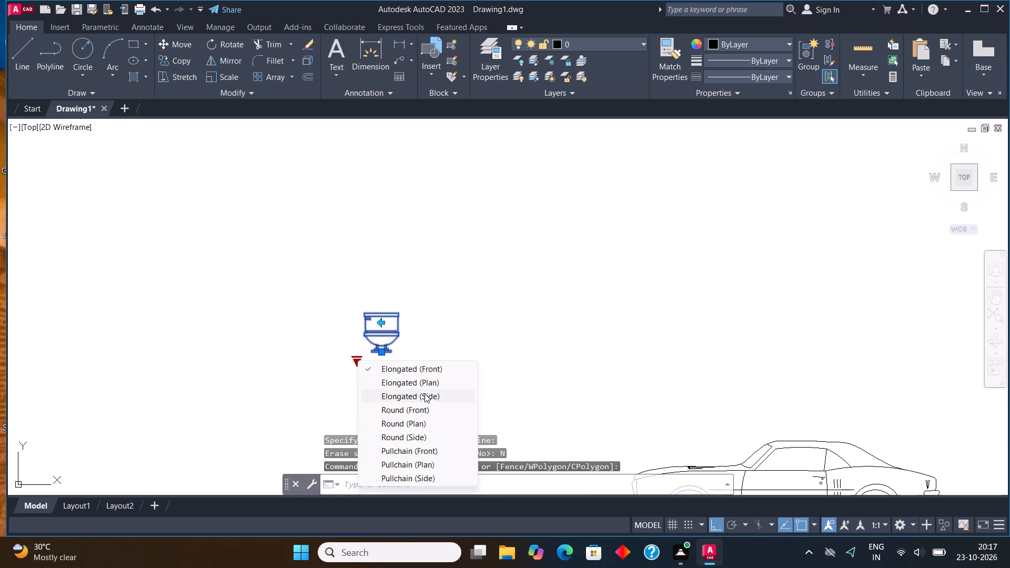
{"action": "left_click", "coordinate": [426, 385]}
Mirror the plan-view toilet upward about a horizontal line above its tank, keeping the original.
{"action": "left_click", "coordinate": [230, 58]}
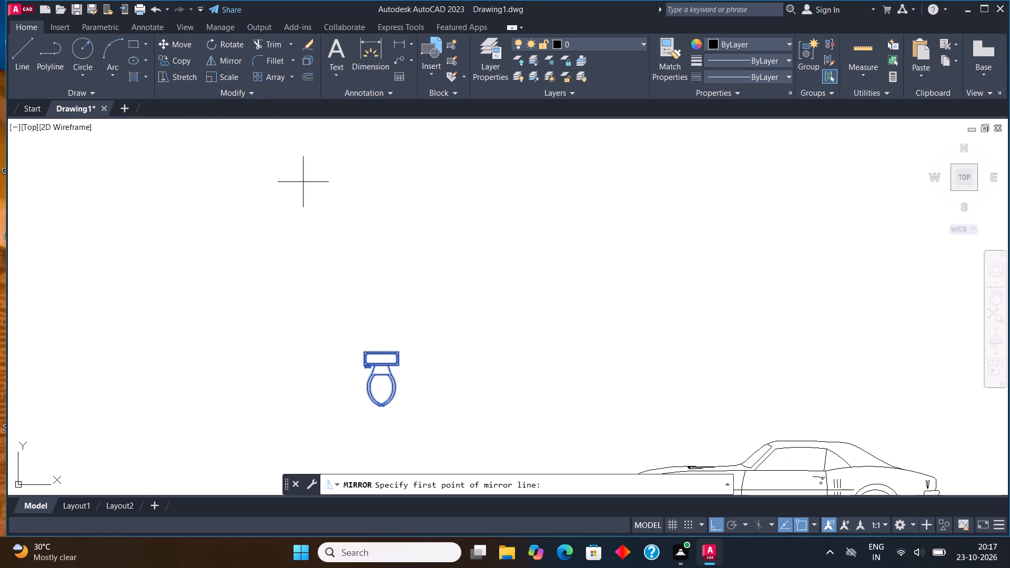
{"action": "left_click", "coordinate": [381, 337]}
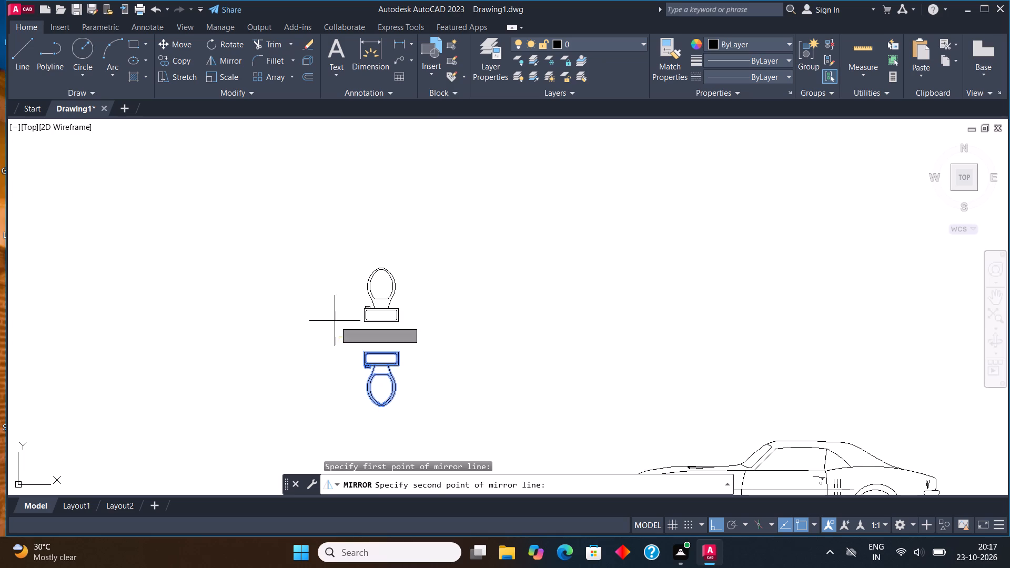
{"action": "left_click", "coordinate": [335, 321]}
{"action": "left_click", "coordinate": [511, 483]}
Copy the upper mirrored toilet horizontally to the left, into the space between the doors and the toilet pair.
{"action": "left_click", "coordinate": [423, 337]}
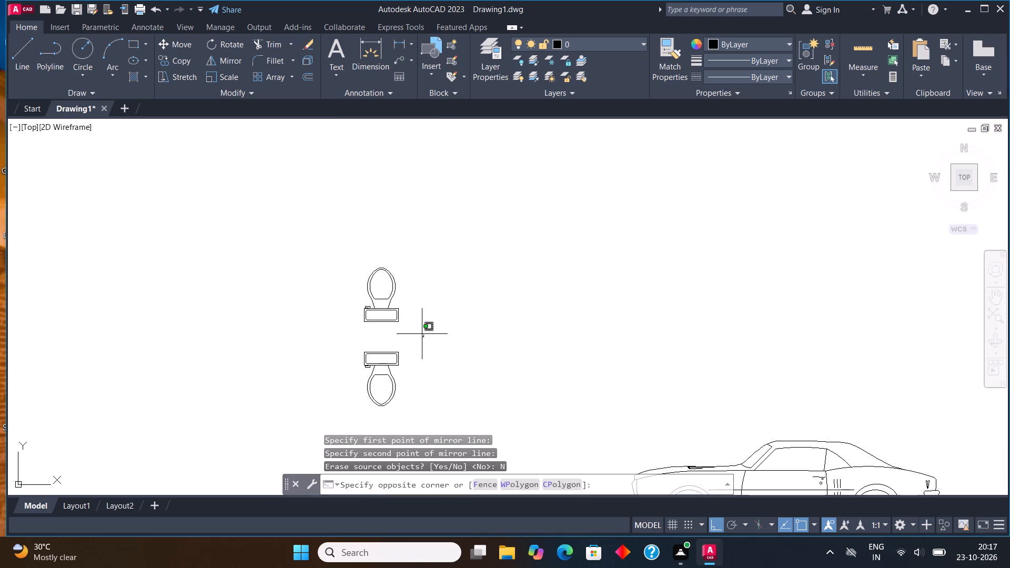
{"action": "left_click", "coordinate": [373, 289]}
{"action": "left_click", "coordinate": [181, 62]}
{"action": "left_click_drag", "start_coordinate": [345, 302], "coordinate": [360, 305]}
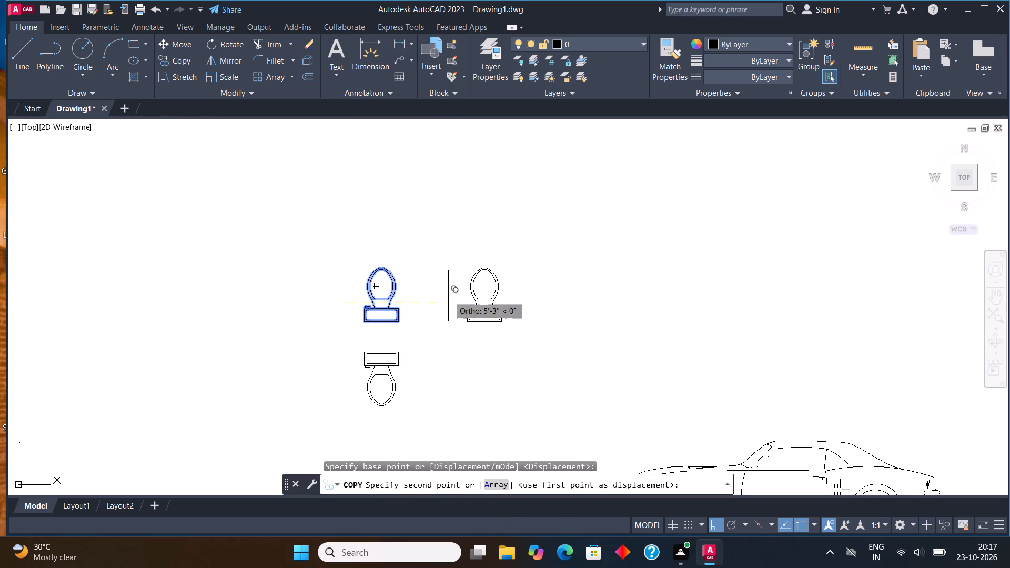
{"action": "scroll", "coordinate": [451, 301], "scroll_direction": "down", "scroll_amount": 1}
{"action": "middle_click_drag", "start_coordinate": [294, 324], "coordinate": [408, 334]}
{"action": "scroll", "coordinate": [401, 331], "scroll_direction": "up", "scroll_amount": 1}
{"action": "left_click", "coordinate": [373, 333]}
{"action": "key", "text": "Escape"}
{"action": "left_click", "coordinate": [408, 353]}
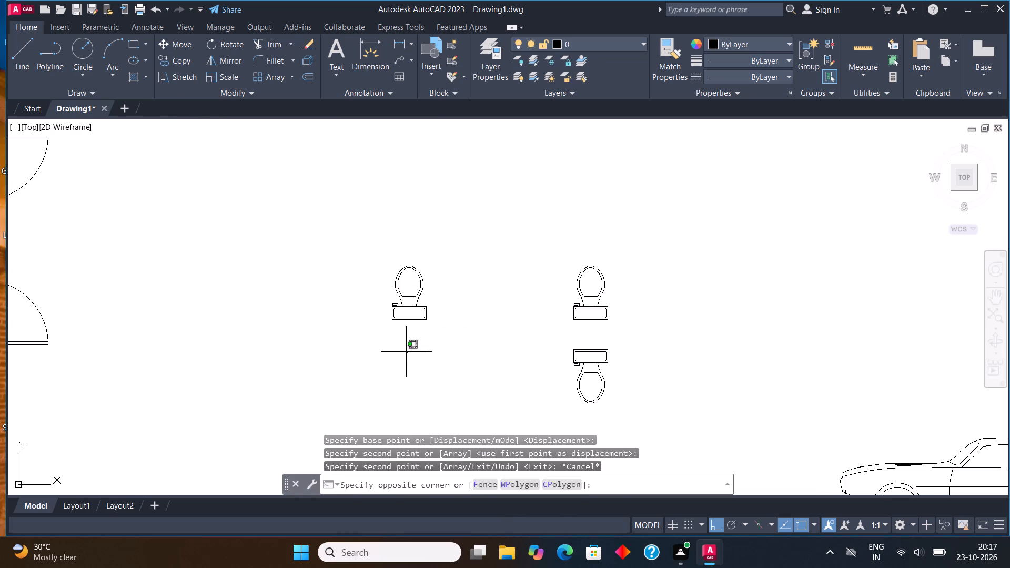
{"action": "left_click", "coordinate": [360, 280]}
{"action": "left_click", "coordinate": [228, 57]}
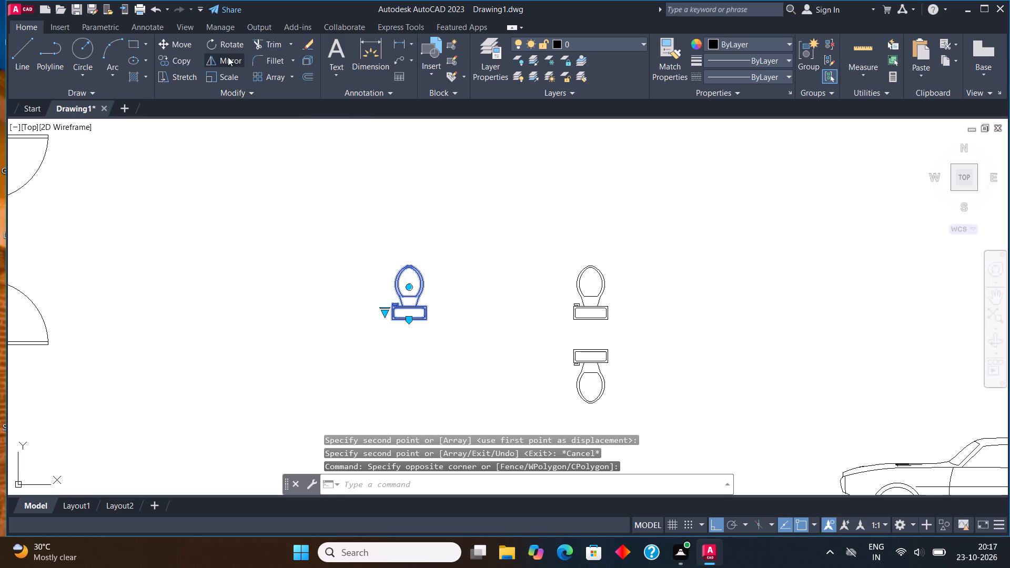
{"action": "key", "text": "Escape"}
Rotate the copied toilet beside the toilet pair 90° clockwise so its bowl points right.
{"action": "left_click_drag", "start_coordinate": [436, 344], "coordinate": [427, 328]}
{"action": "left_click", "coordinate": [366, 241]}
{"action": "left_click", "coordinate": [230, 48]}
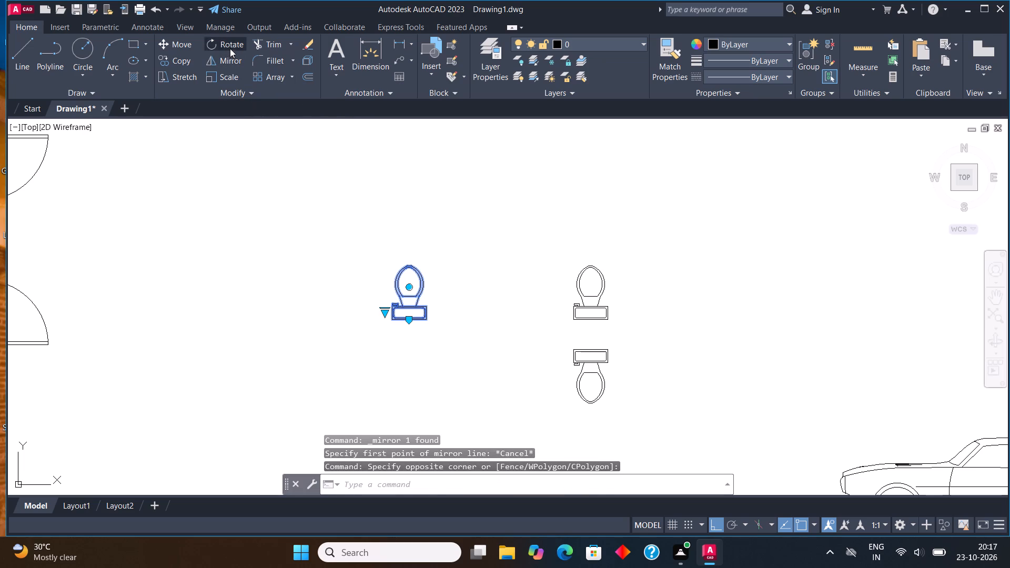
{"action": "left_click", "coordinate": [424, 299]}
{"action": "left_click", "coordinate": [445, 349]}
Mirror the rotated toilet about a vertical line in front of its bowl, keeping the original.
{"action": "left_click_drag", "start_coordinate": [390, 290], "coordinate": [389, 285]}
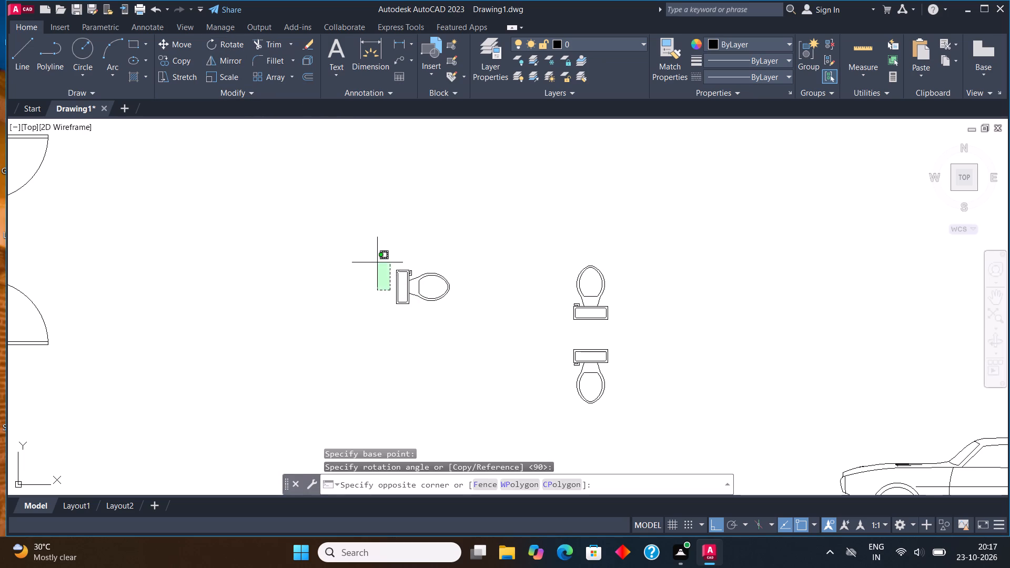
{"action": "left_click", "coordinate": [359, 368]}
{"action": "left_click", "coordinate": [445, 353]}
{"action": "left_click", "coordinate": [390, 269]}
{"action": "left_click", "coordinate": [228, 62]}
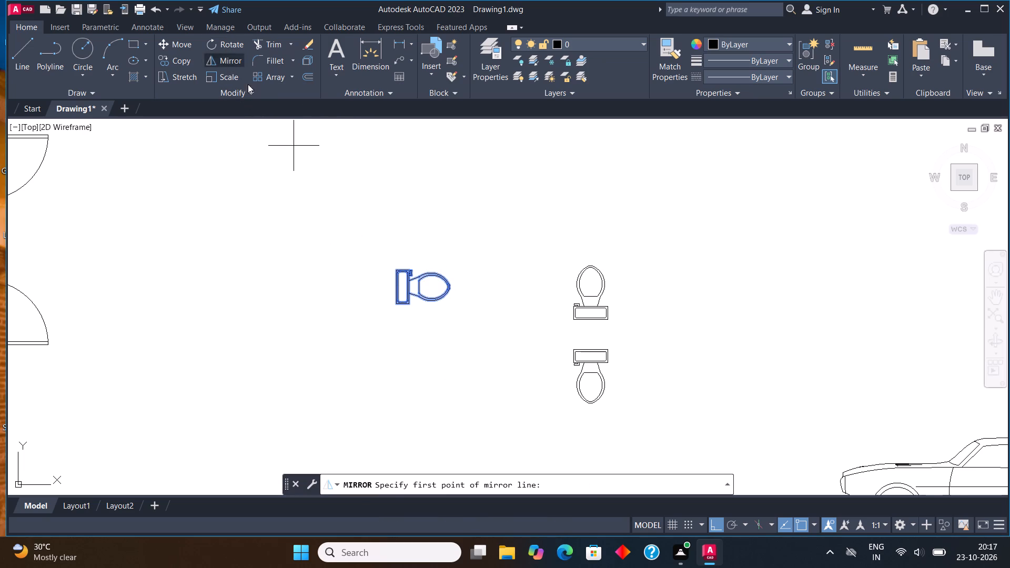
{"action": "left_click", "coordinate": [468, 286]}
{"action": "left_click", "coordinate": [472, 320]}
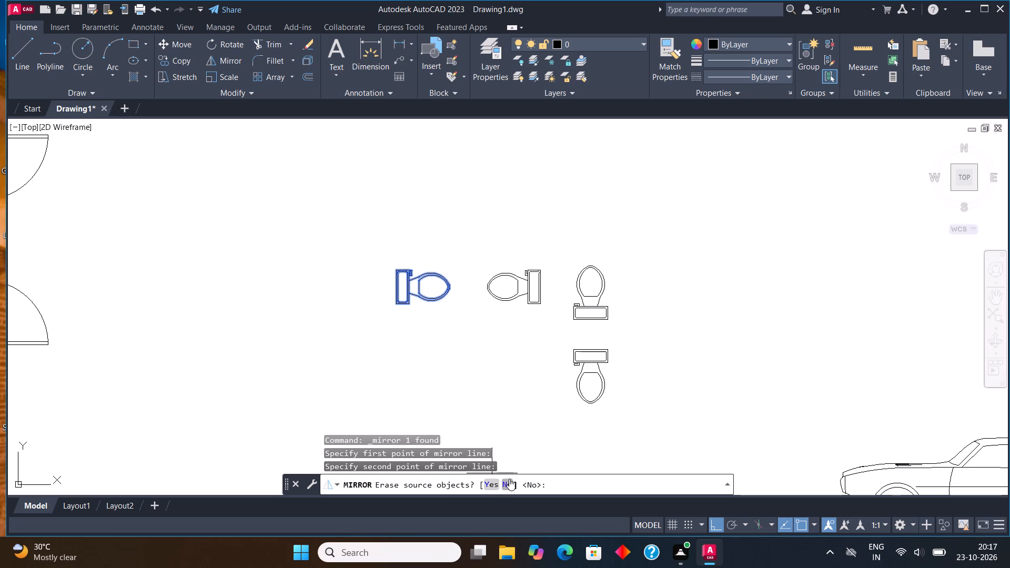
{"action": "left_click", "coordinate": [509, 479]}
Copy the lower-right vertical-leaf door onto the plan's top outer wall, at the upper-left room beside the partition, with Ortho off.
{"action": "scroll", "coordinate": [542, 364], "scroll_direction": "down", "scroll_amount": 2}
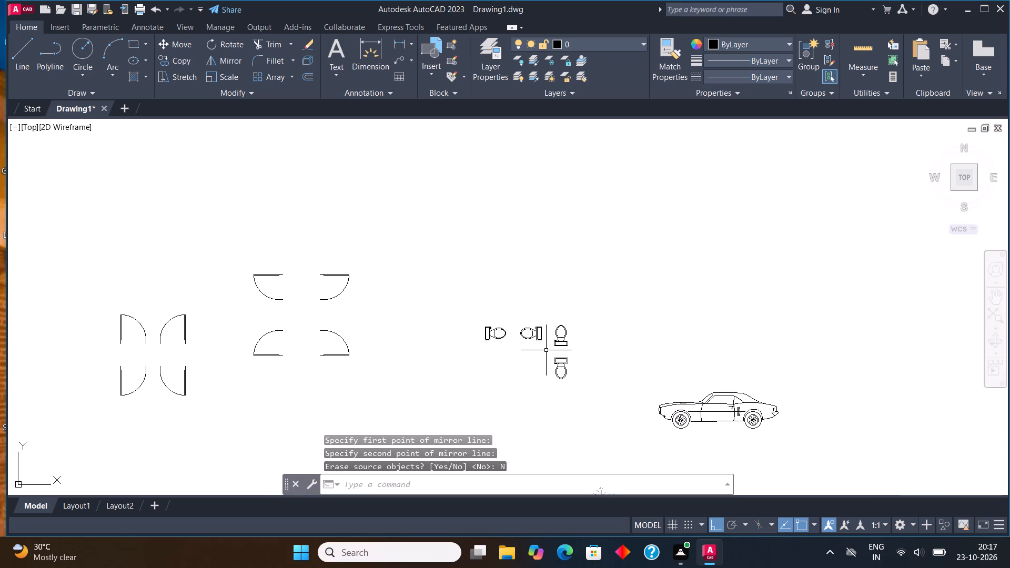
{"action": "scroll", "coordinate": [540, 313], "scroll_direction": "down", "scroll_amount": 1}
{"action": "scroll", "coordinate": [301, 347], "scroll_direction": "up", "scroll_amount": 2}
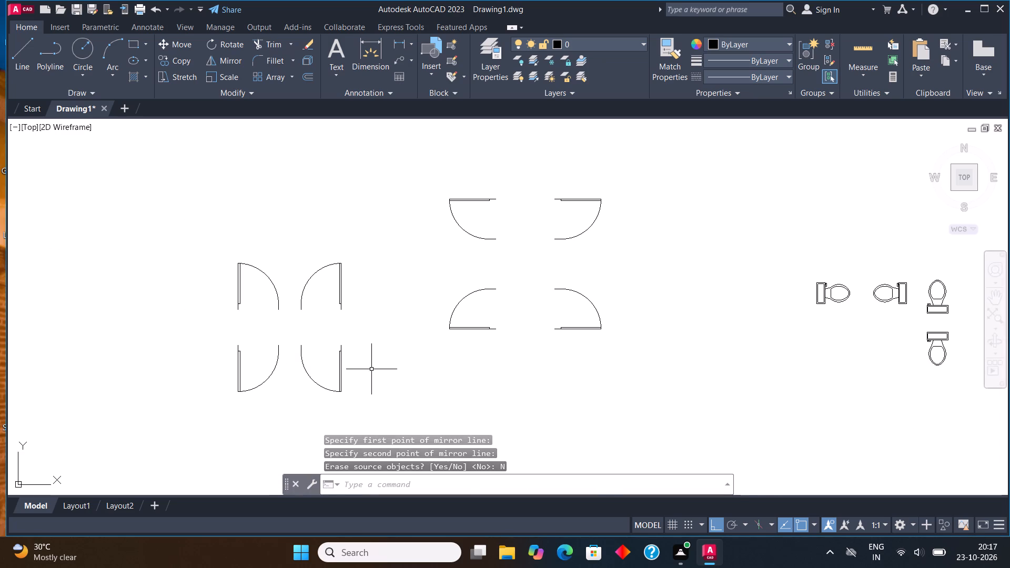
{"action": "left_click_drag", "start_coordinate": [350, 363], "coordinate": [346, 358]}
{"action": "left_click", "coordinate": [309, 330]}
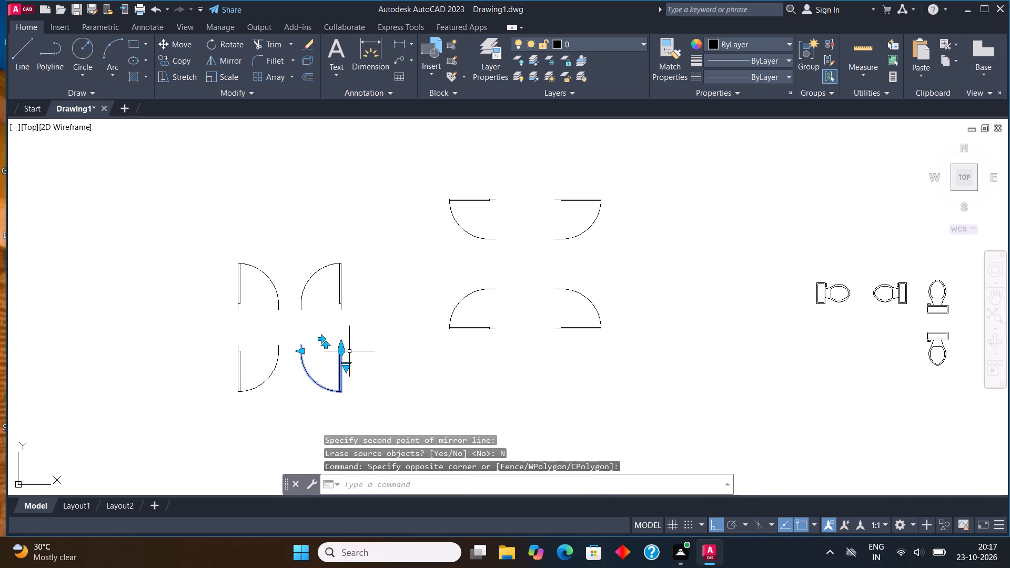
{"action": "left_click", "coordinate": [183, 62]}
{"action": "scroll", "coordinate": [351, 344], "scroll_direction": "up", "scroll_amount": 4}
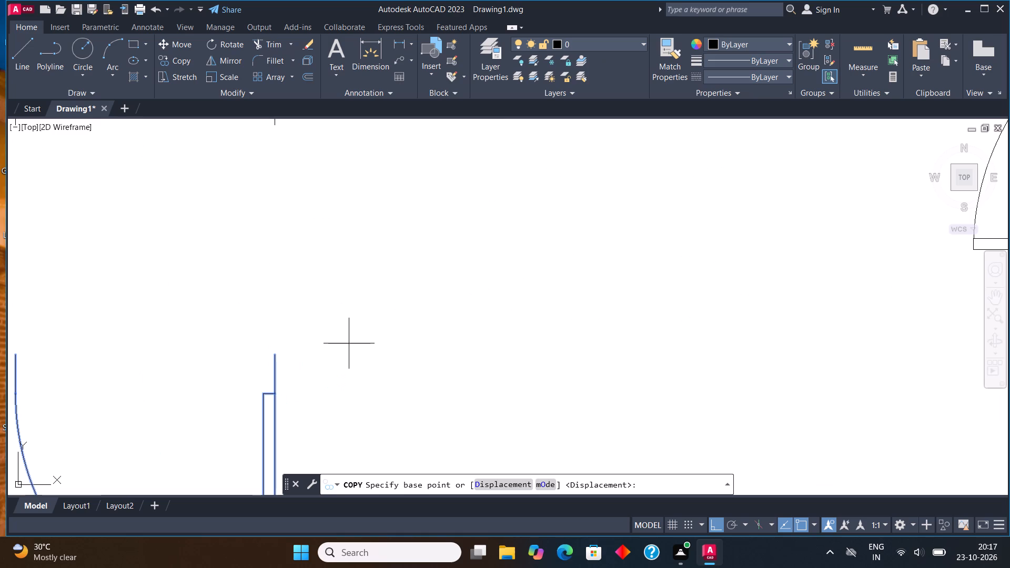
{"action": "left_click", "coordinate": [276, 354]}
{"action": "scroll", "coordinate": [593, 276], "scroll_direction": "down", "scroll_amount": 5}
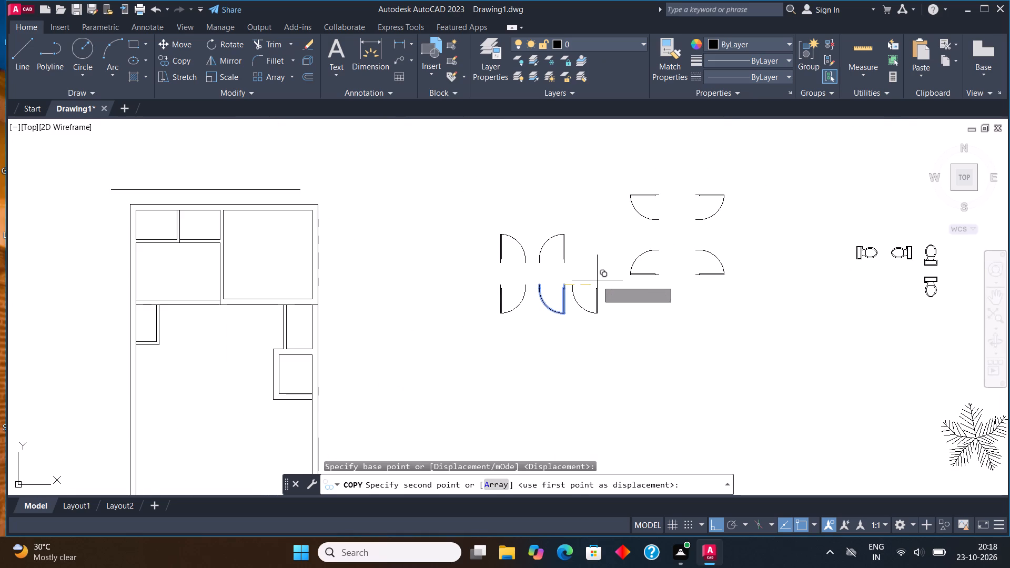
{"action": "key", "text": "F8"}
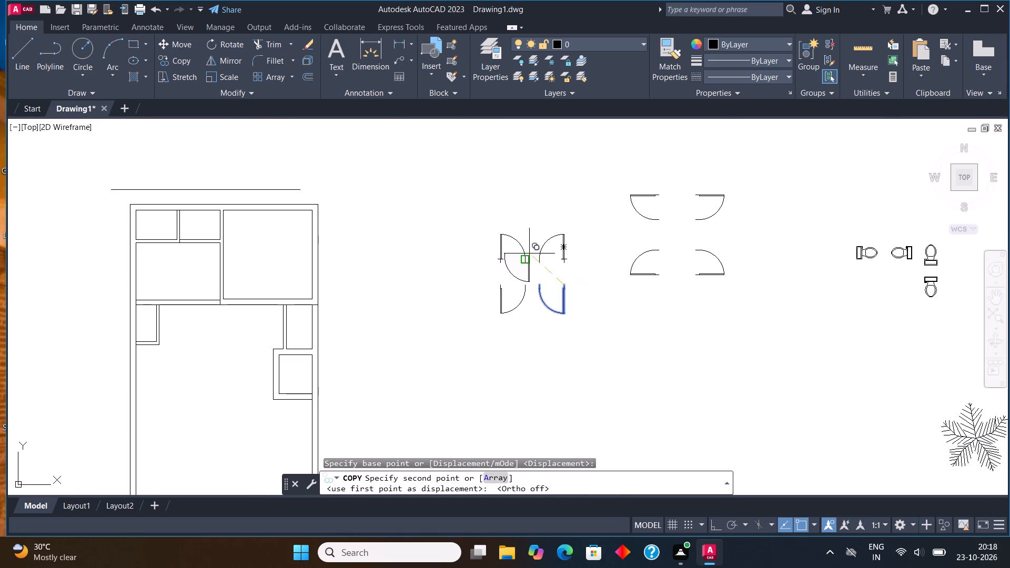
{"action": "scroll", "coordinate": [187, 217], "scroll_direction": "up", "scroll_amount": 2}
{"action": "middle_click_drag", "start_coordinate": [187, 217], "coordinate": [479, 270]}
{"action": "scroll", "coordinate": [430, 217], "scroll_direction": "up", "scroll_amount": 3}
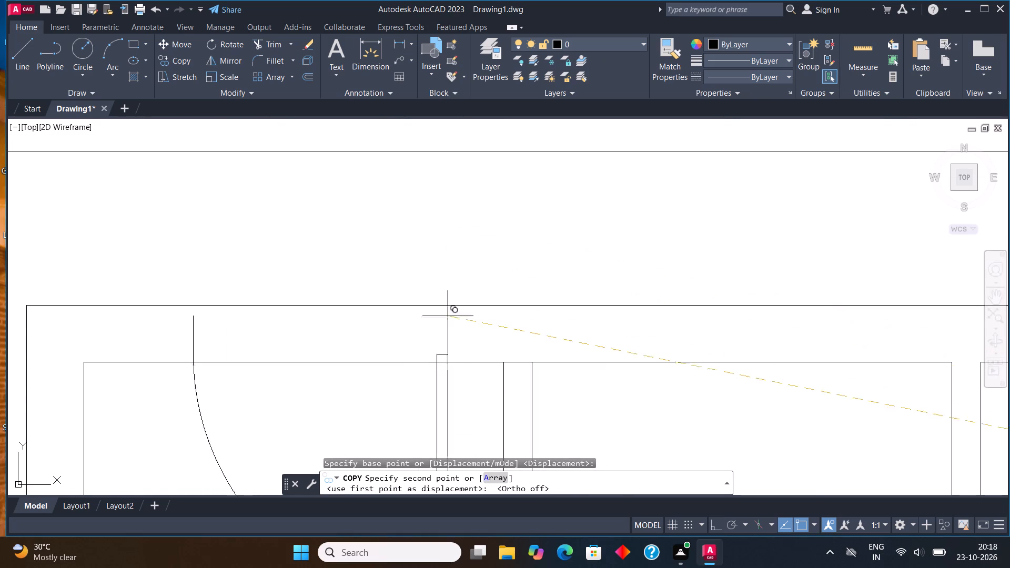
{"action": "left_click", "coordinate": [493, 309]}
{"action": "scroll", "coordinate": [425, 238], "scroll_direction": "down", "scroll_amount": 2}
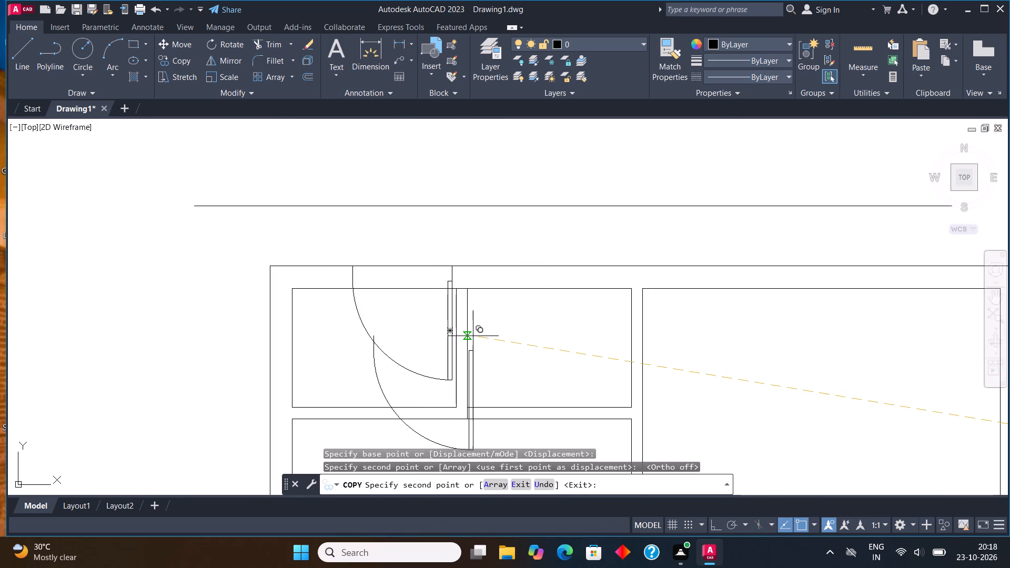
{"action": "key", "text": "Escape"}
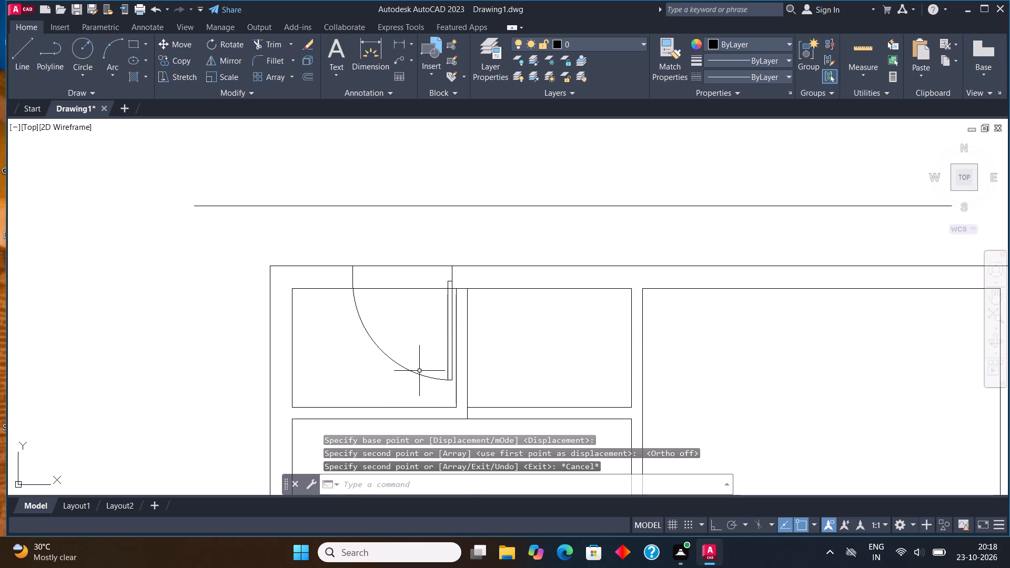
Scale the placed door down to a little over half its size about its leaf's corner on the outer wall line.
{"action": "left_click", "coordinate": [421, 371]}
{"action": "left_click", "coordinate": [380, 372]}
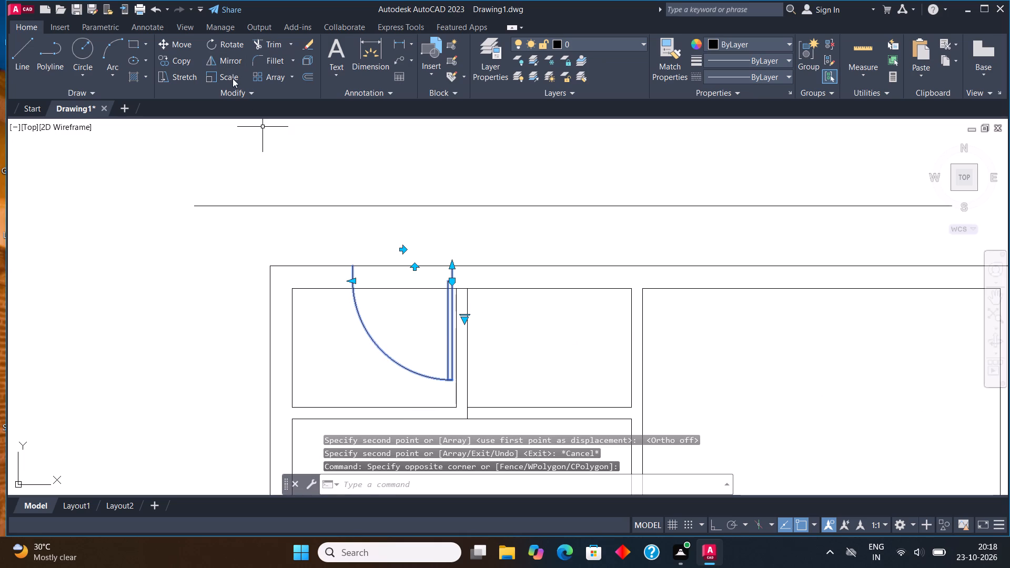
{"action": "left_click", "coordinate": [233, 78]}
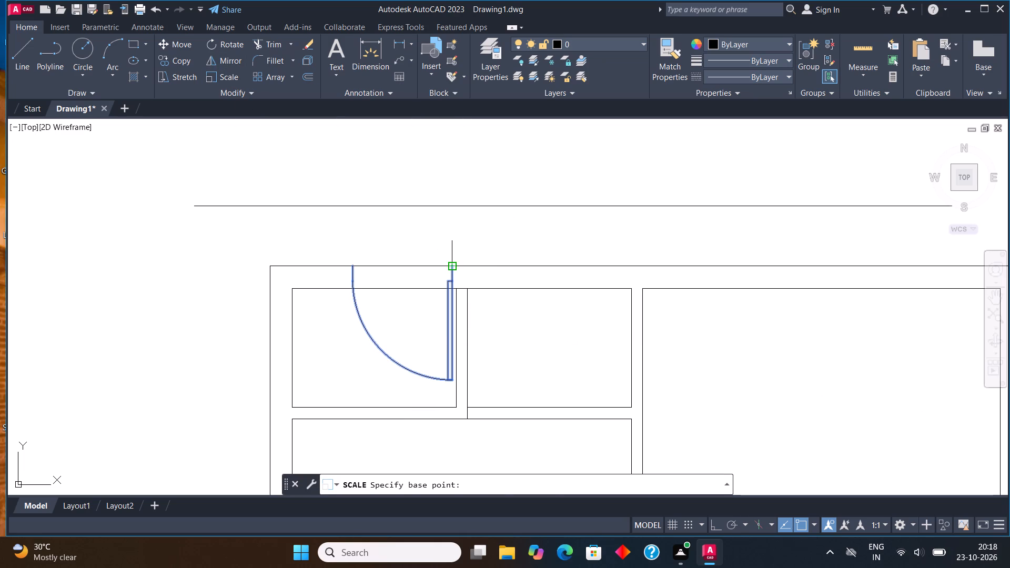
{"action": "left_click", "coordinate": [454, 268]}
{"action": "left_click", "coordinate": [441, 299]}
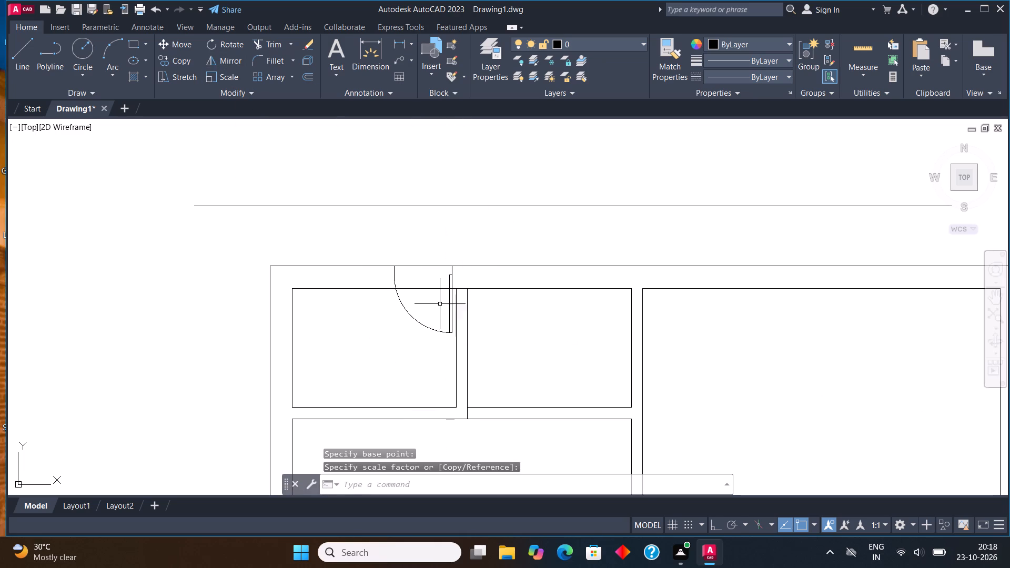
Mirror the scaled door about a vertical line at the partition into the adjacent small room, keeping the original.
{"action": "left_click", "coordinate": [420, 325]}
{"action": "left_click", "coordinate": [226, 61]}
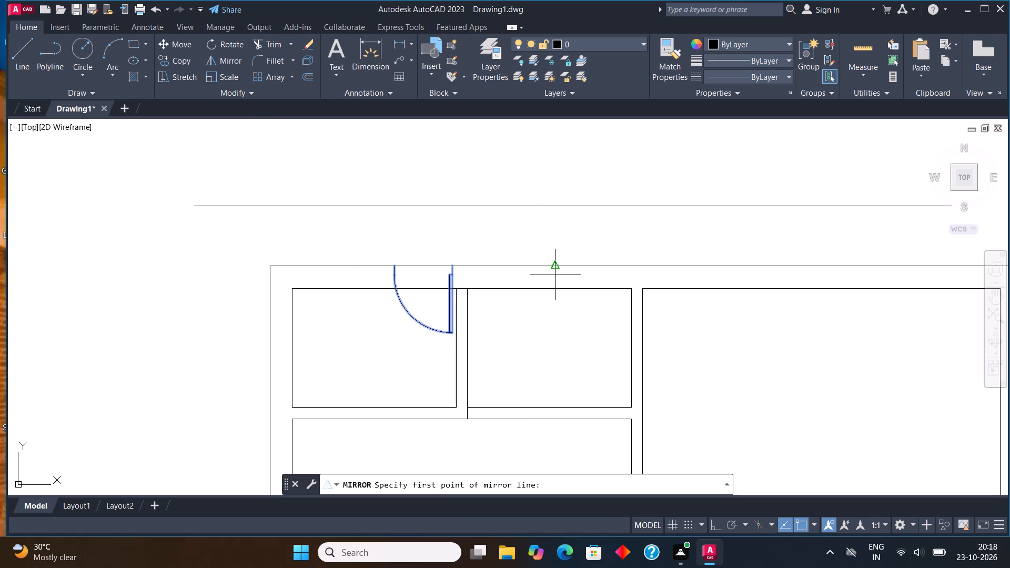
{"action": "left_click", "coordinate": [462, 268]}
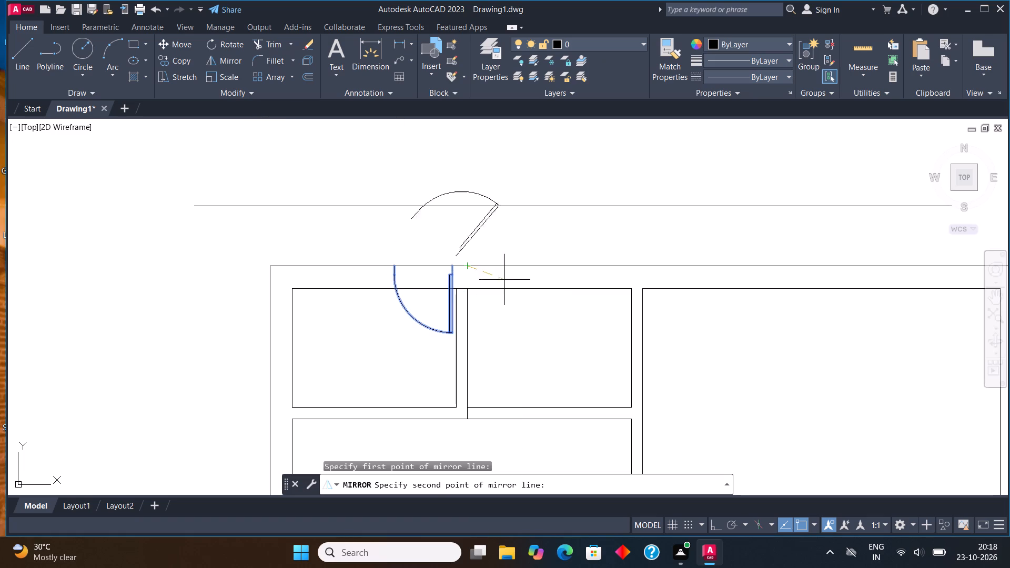
{"action": "key", "text": "F8"}
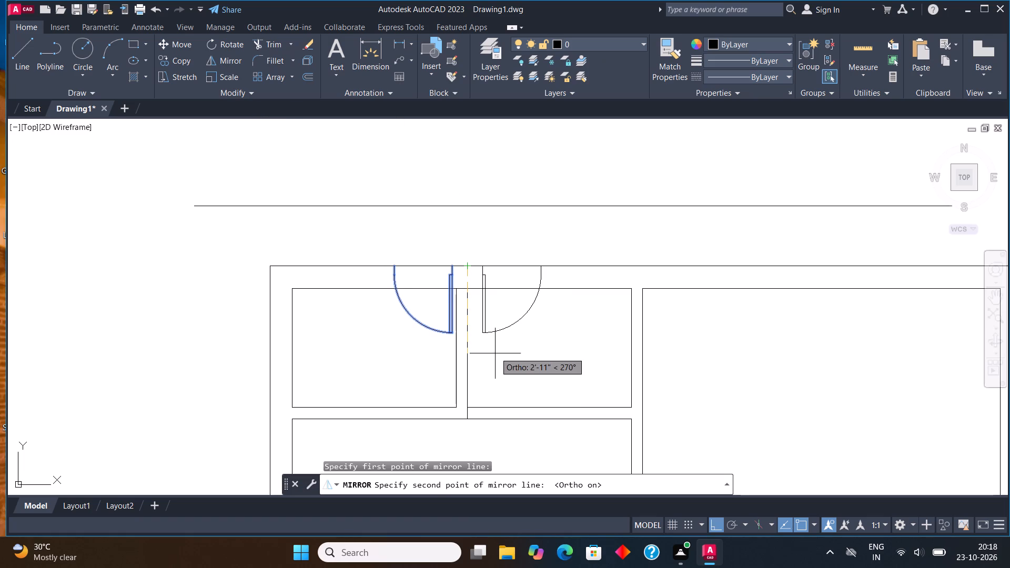
{"action": "left_click", "coordinate": [496, 365]}
{"action": "left_click", "coordinate": [509, 485]}
Move the mirrored door horizontally along the outer wall, closer to the partition between the two small rooms.
{"action": "left_click_drag", "start_coordinate": [516, 337], "coordinate": [515, 331]}
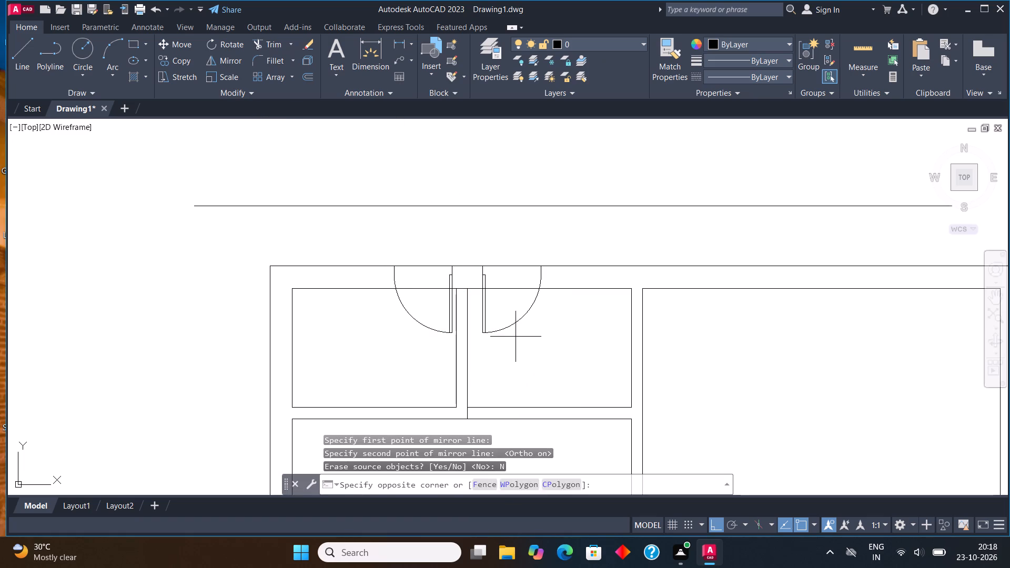
{"action": "left_click_drag", "start_coordinate": [515, 331], "coordinate": [514, 328]}
{"action": "left_click", "coordinate": [499, 296]}
{"action": "left_click", "coordinate": [181, 41]}
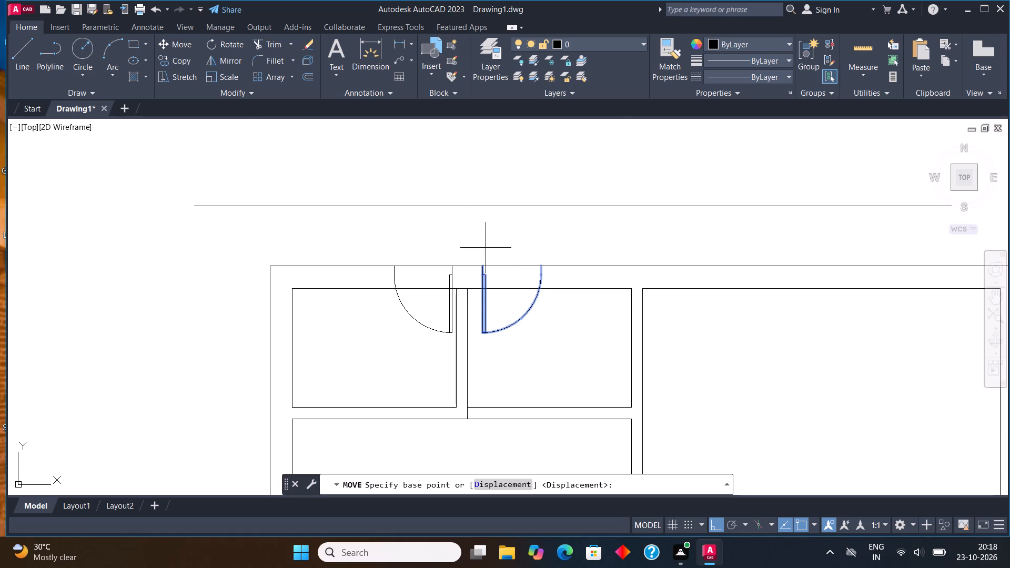
{"action": "scroll", "coordinate": [485, 257], "scroll_direction": "up", "scroll_amount": 2}
{"action": "left_click", "coordinate": [478, 277]}
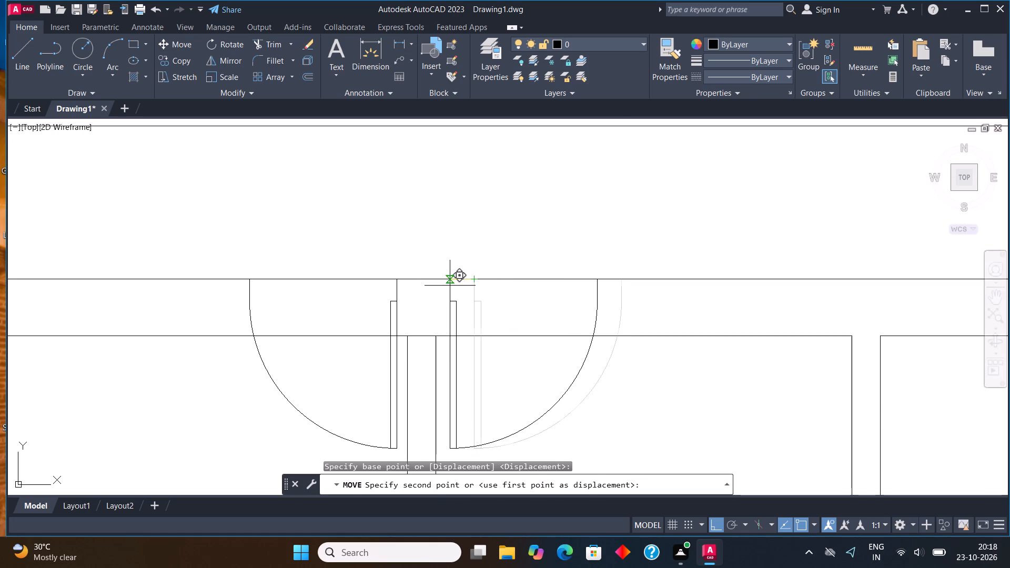
{"action": "left_click", "coordinate": [450, 286]}
{"action": "scroll", "coordinate": [417, 218], "scroll_direction": "down", "scroll_amount": 3}
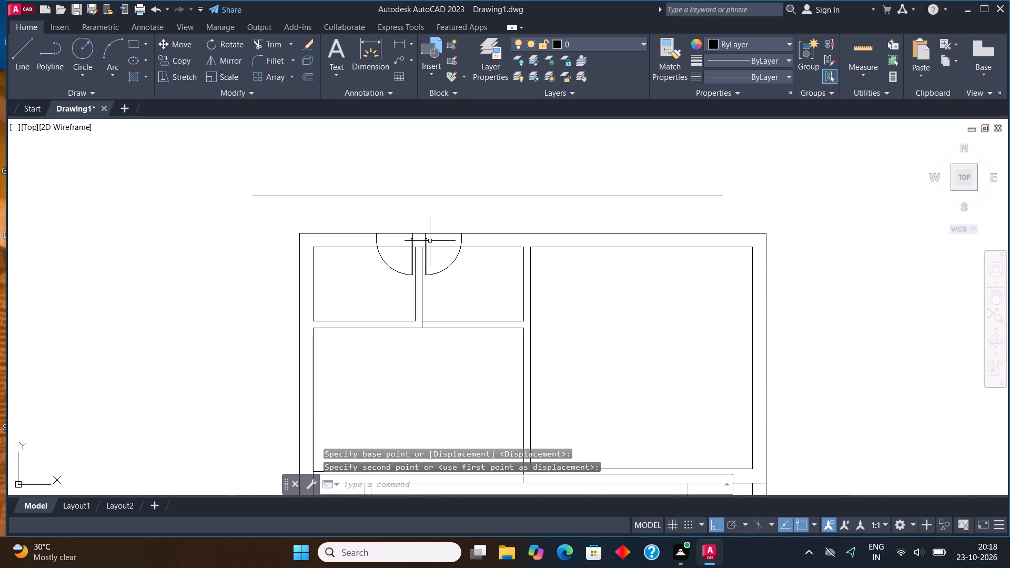
{"action": "key", "text": "Escape"}
Copy the lower-right horizontal-leaf door onto the left outer wall of the room below the two small rooms, with Ortho off.
{"action": "scroll", "coordinate": [425, 256], "scroll_direction": "down", "scroll_amount": 2}
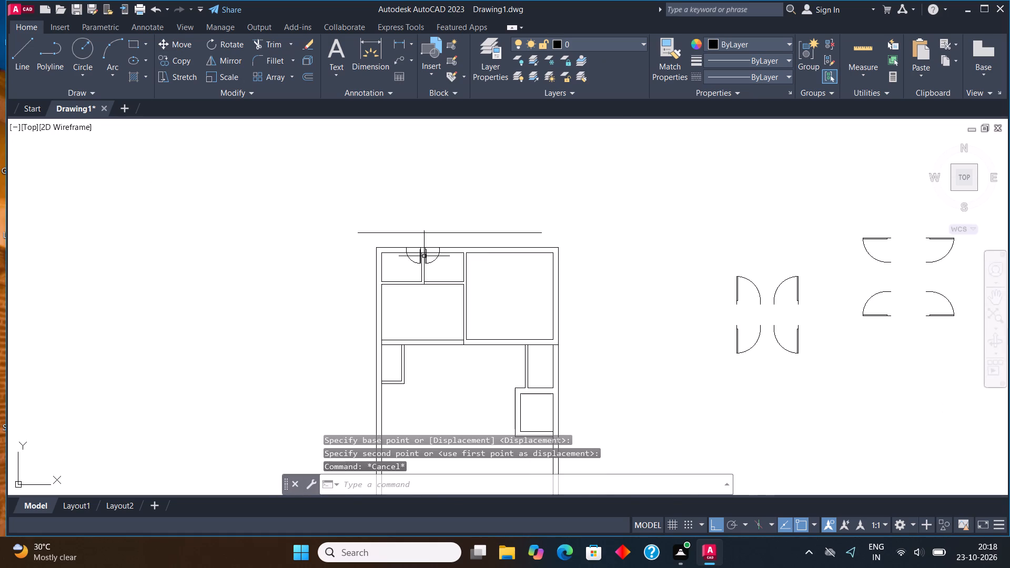
{"action": "middle_click_drag", "start_coordinate": [821, 394], "coordinate": [663, 375]}
{"action": "scroll", "coordinate": [784, 298], "scroll_direction": "up", "scroll_amount": 1}
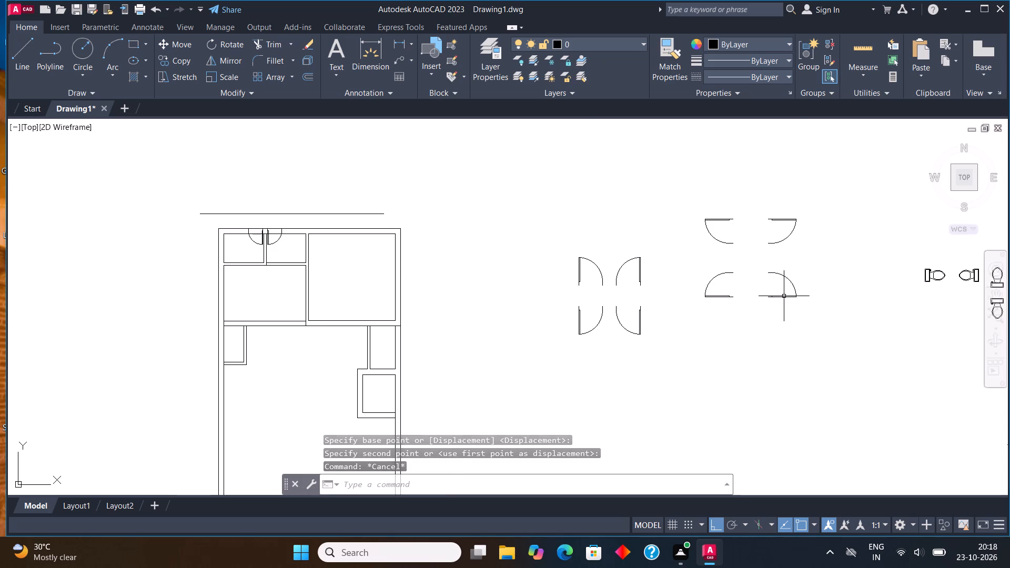
{"action": "scroll", "coordinate": [783, 303], "scroll_direction": "up", "scroll_amount": 1}
{"action": "left_click", "coordinate": [783, 322]}
{"action": "left_click", "coordinate": [753, 270]}
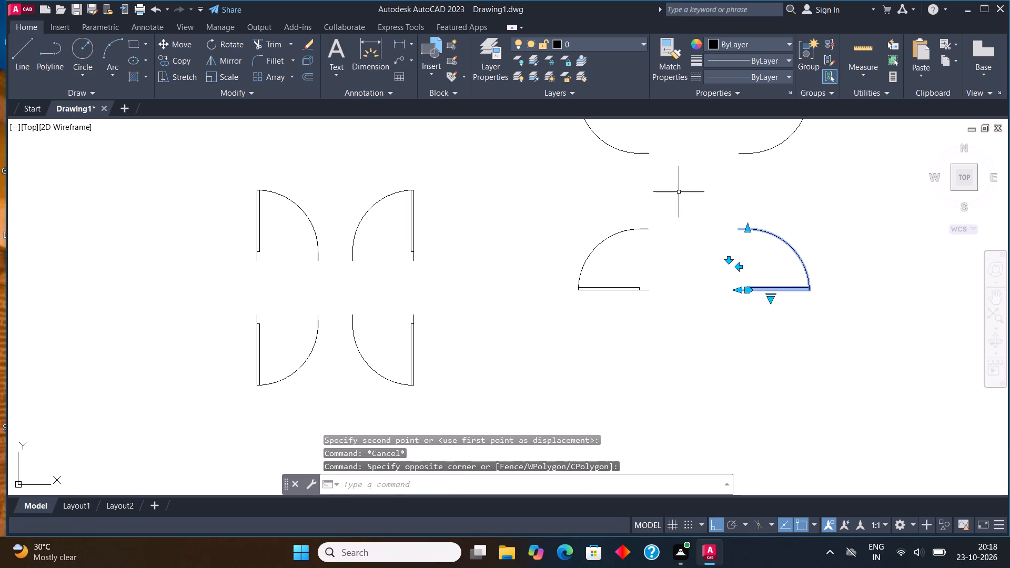
{"action": "left_click", "coordinate": [182, 64]}
{"action": "scroll", "coordinate": [688, 283], "scroll_direction": "up", "scroll_amount": 2}
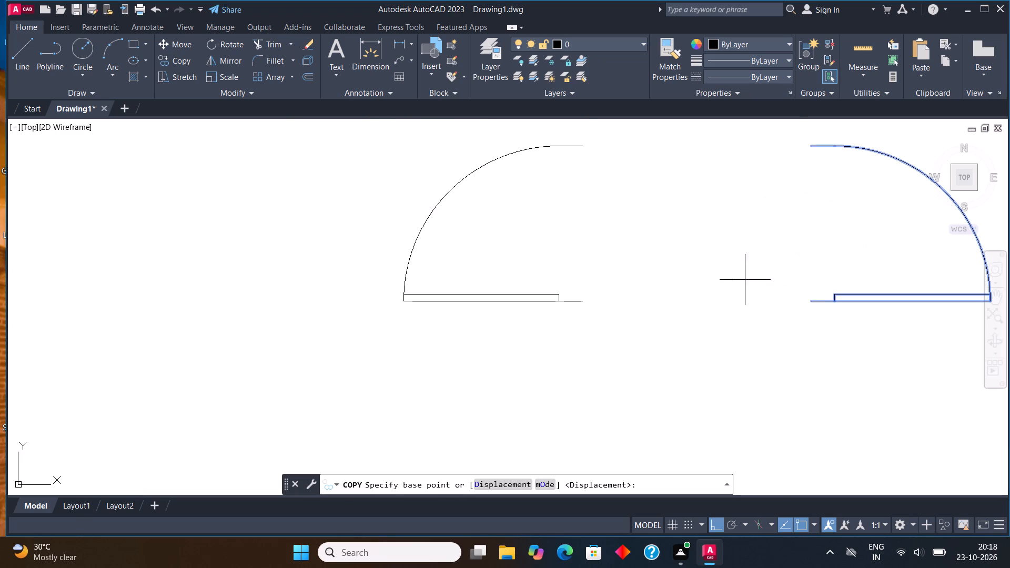
{"action": "left_click", "coordinate": [807, 301]}
{"action": "scroll", "coordinate": [823, 231], "scroll_direction": "down", "scroll_amount": 5}
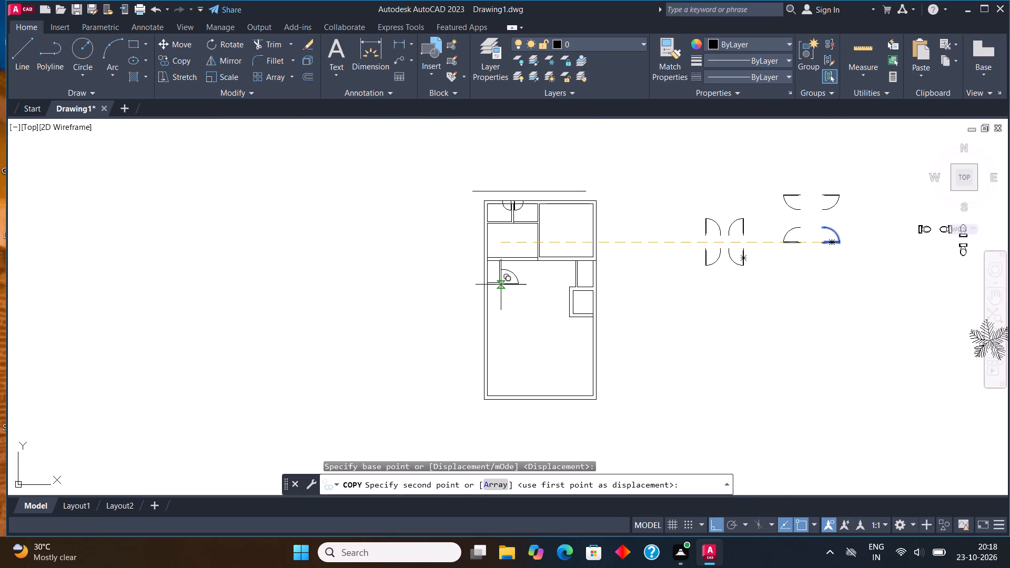
{"action": "scroll", "coordinate": [491, 267], "scroll_direction": "up", "scroll_amount": 1}
{"action": "key", "text": "F8"}
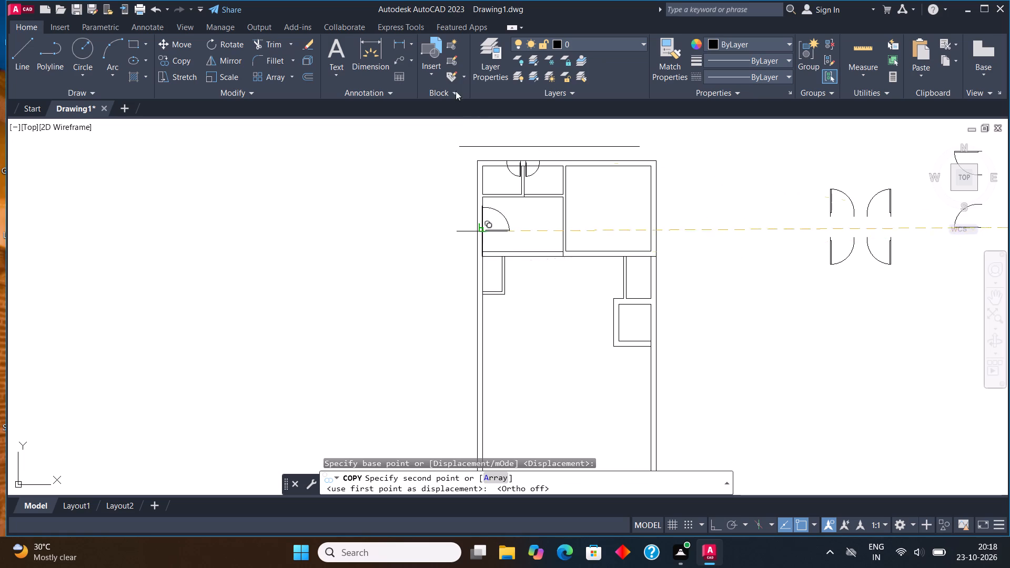
{"action": "scroll", "coordinate": [510, 245], "scroll_direction": "up", "scroll_amount": 2}
{"action": "middle_click_drag", "start_coordinate": [509, 245], "coordinate": [447, 346]}
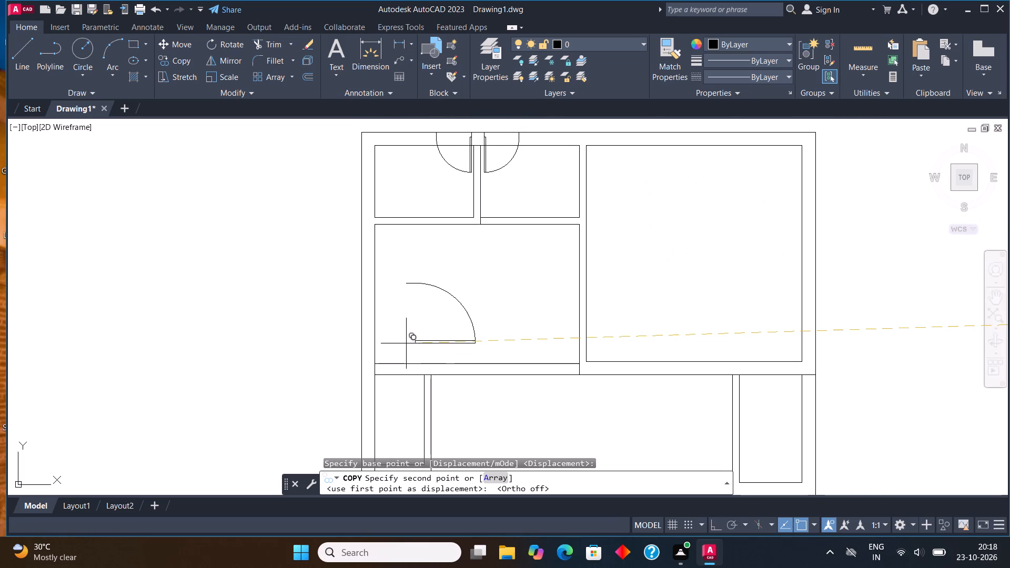
{"action": "left_click", "coordinate": [361, 342]}
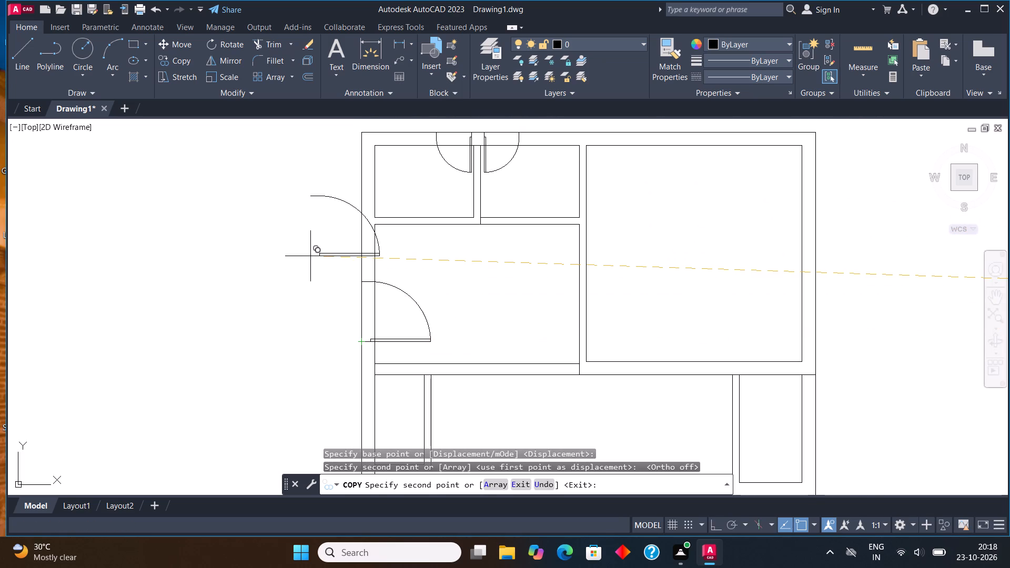
{"action": "key", "text": "Escape"}
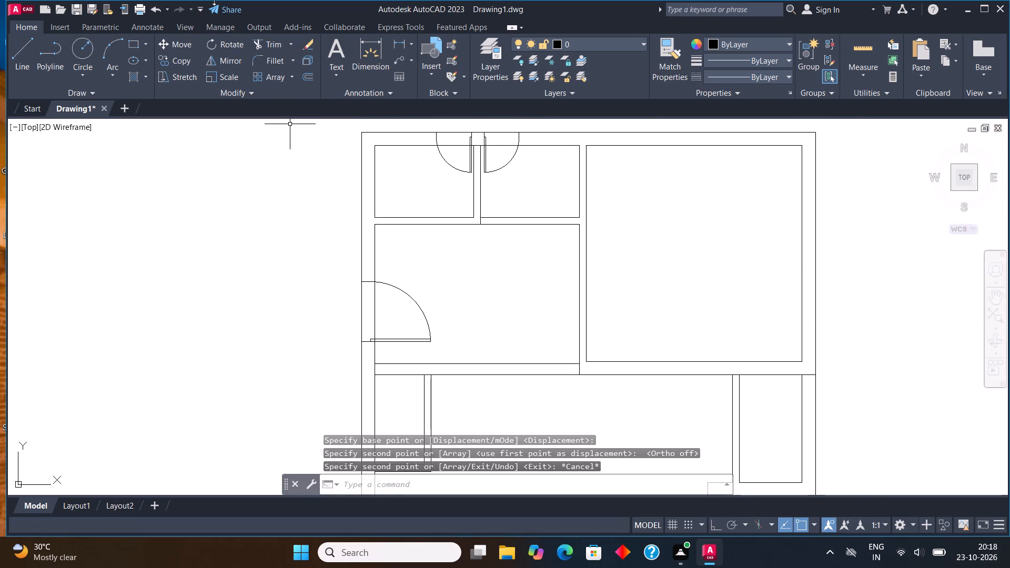
Trim both left outer wall lines across the opening of the newly placed door.
{"action": "left_click", "coordinate": [264, 40]}
{"action": "left_click_drag", "start_coordinate": [384, 310], "coordinate": [331, 307]}
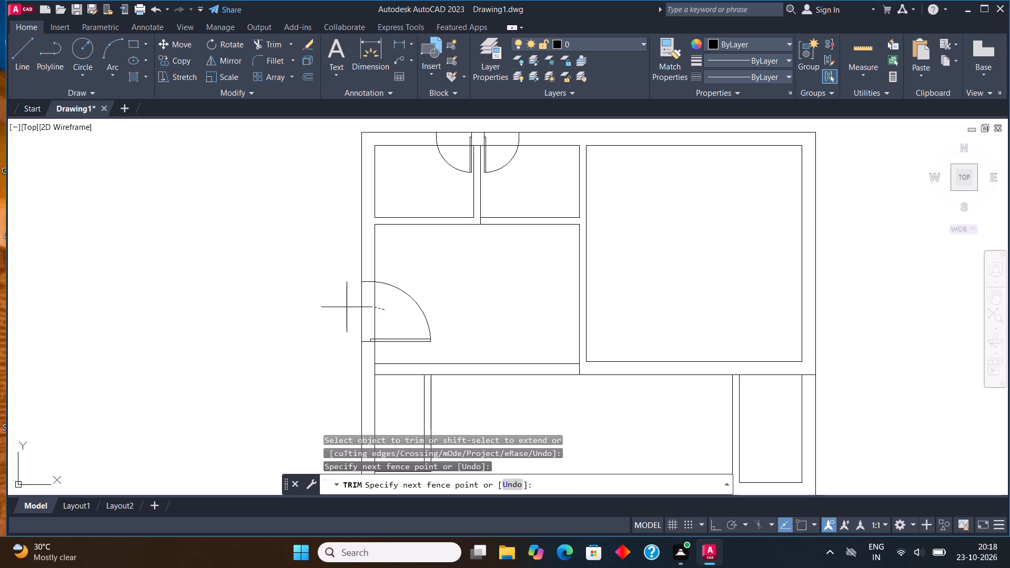
{"action": "left_click_drag", "start_coordinate": [331, 307], "coordinate": [309, 306]}
{"action": "key", "text": "Escape"}
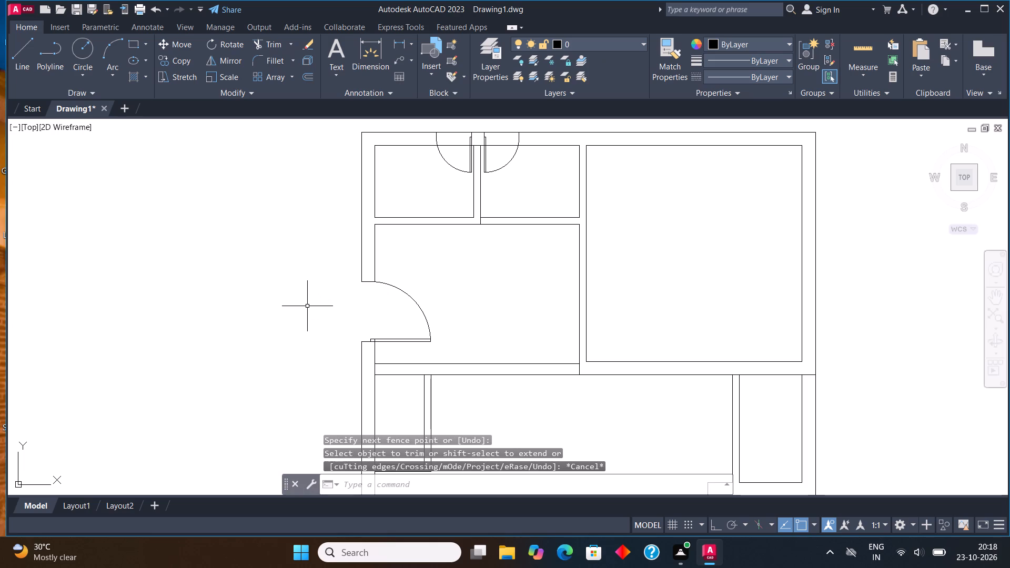
Copy the upper-left vertical-leaf door onto the large upper-right room's bottom wall, just beside its left corner.
{"action": "scroll", "coordinate": [308, 314], "scroll_direction": "down", "scroll_amount": 3}
{"action": "scroll", "coordinate": [550, 299], "scroll_direction": "up", "scroll_amount": 3}
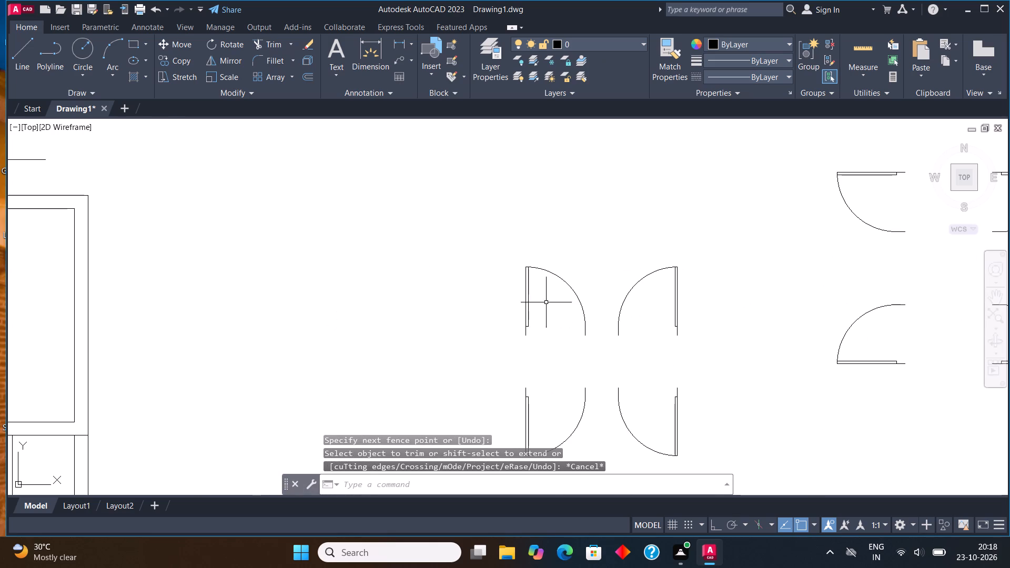
{"action": "left_click", "coordinate": [532, 323]}
{"action": "left_click", "coordinate": [510, 291]}
{"action": "left_click", "coordinate": [175, 58]}
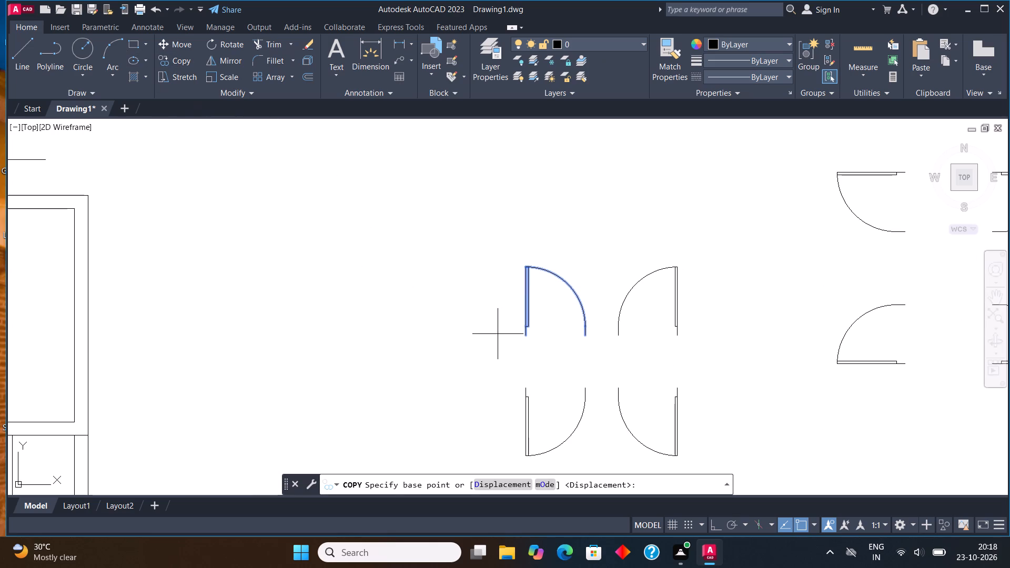
{"action": "left_click", "coordinate": [525, 337]}
{"action": "scroll", "coordinate": [699, 210], "scroll_direction": "down", "scroll_amount": 2}
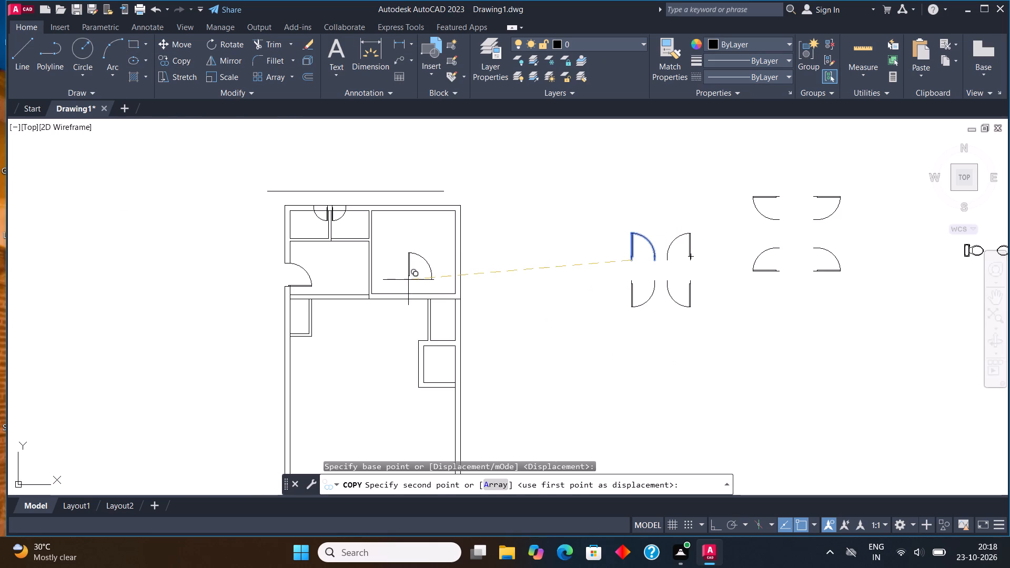
{"action": "middle_click_drag", "start_coordinate": [408, 280], "coordinate": [452, 295]}
{"action": "scroll", "coordinate": [409, 322], "scroll_direction": "up", "scroll_amount": 5}
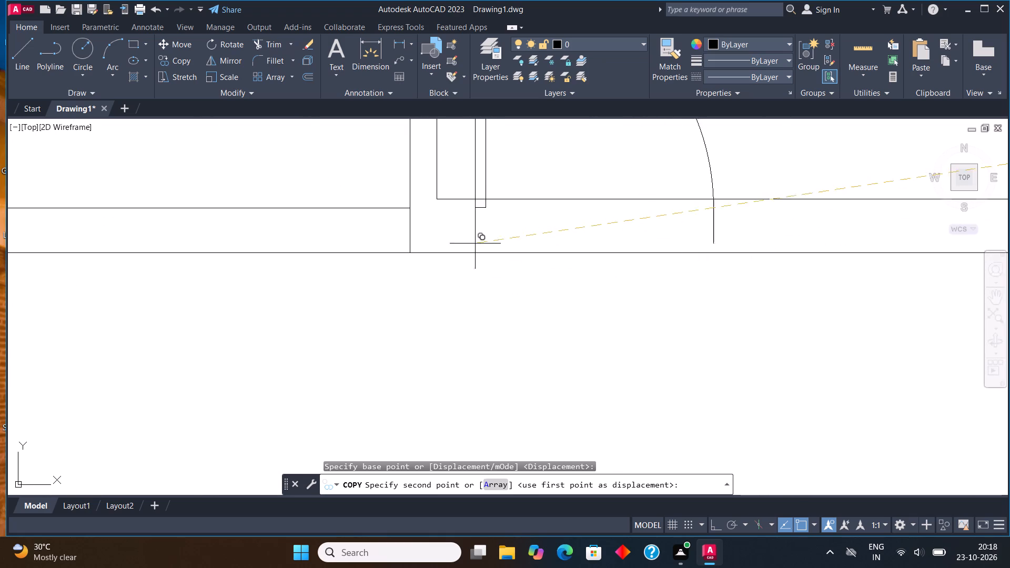
{"action": "left_click", "coordinate": [460, 253]}
{"action": "scroll", "coordinate": [416, 335], "scroll_direction": "down", "scroll_amount": 3}
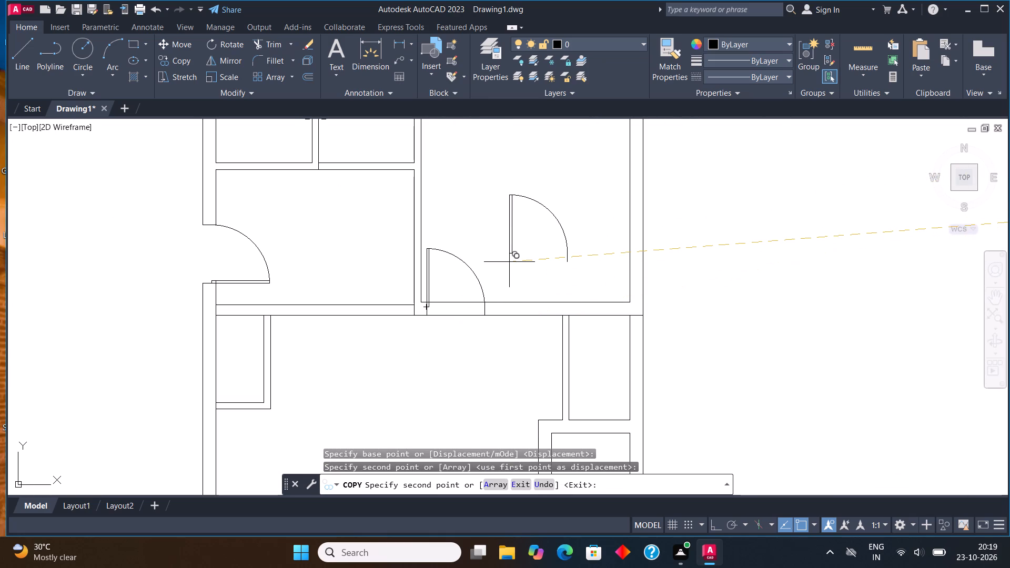
{"action": "key", "text": "Escape"}
Copy the lower-left vertical-leaf door onto the large room's bottom wall, above the narrow room on the right side.
{"action": "scroll", "coordinate": [458, 222], "scroll_direction": "down", "scroll_amount": 2}
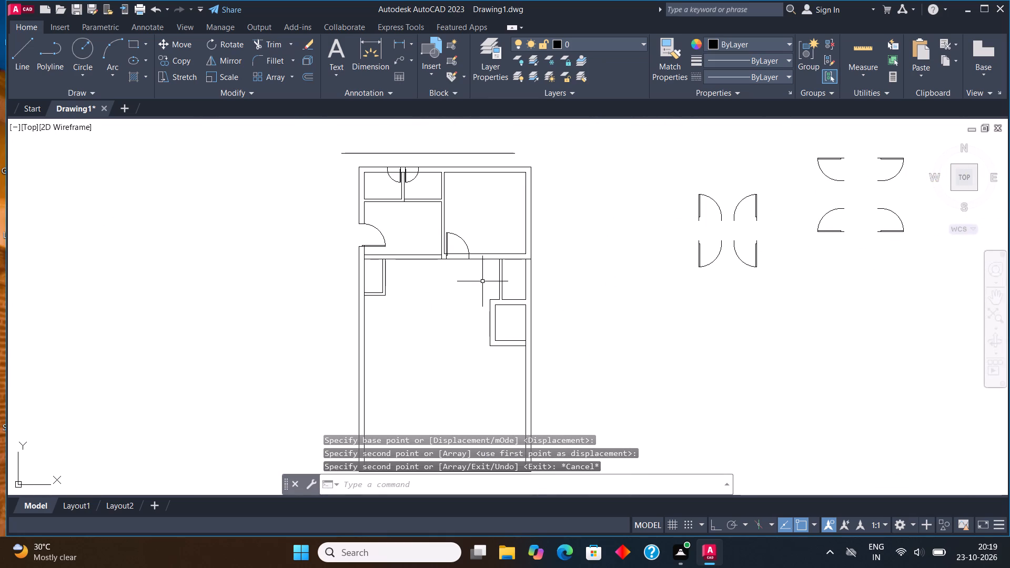
{"action": "scroll", "coordinate": [512, 351], "scroll_direction": "down", "scroll_amount": 1}
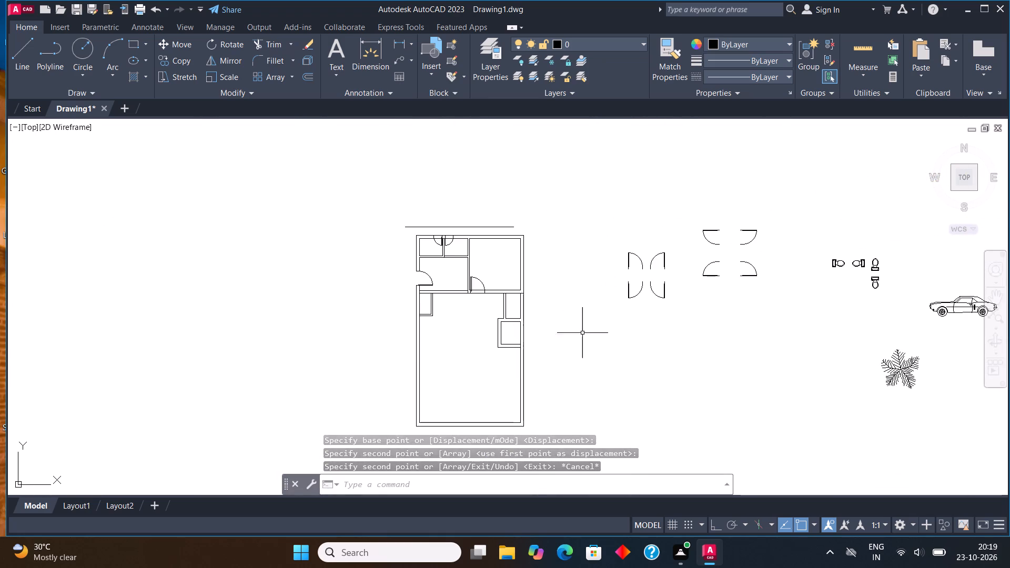
{"action": "scroll", "coordinate": [644, 287], "scroll_direction": "up", "scroll_amount": 4}
{"action": "left_click", "coordinate": [527, 299]}
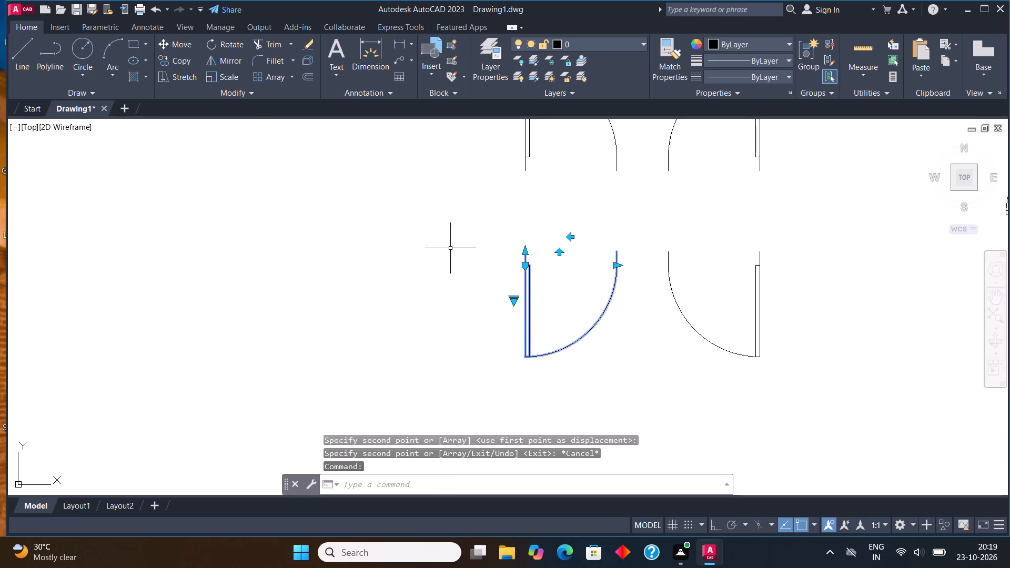
{"action": "left_click", "coordinate": [183, 57]}
{"action": "left_click", "coordinate": [523, 250]}
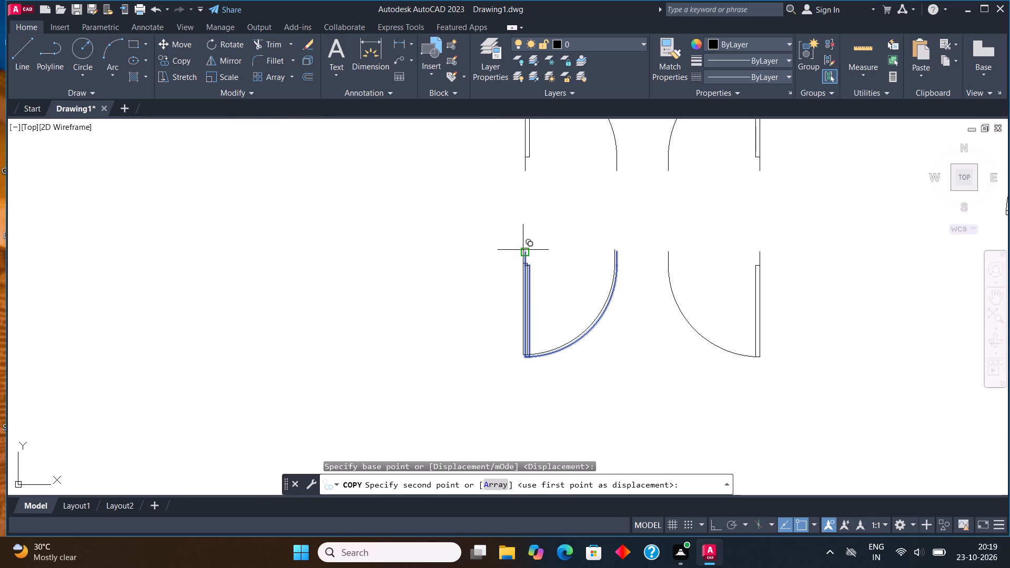
{"action": "scroll", "coordinate": [696, 175], "scroll_direction": "down", "scroll_amount": 3}
{"action": "middle_click_drag", "start_coordinate": [442, 213], "coordinate": [445, 246]}
{"action": "scroll", "coordinate": [458, 238], "scroll_direction": "up", "scroll_amount": 3}
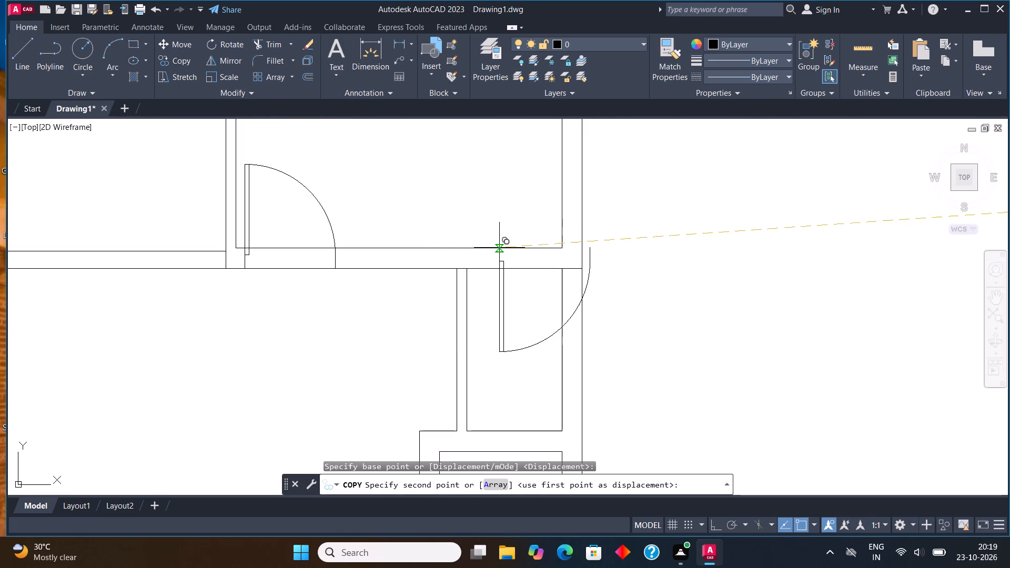
{"action": "scroll", "coordinate": [479, 252], "scroll_direction": "up", "scroll_amount": 2}
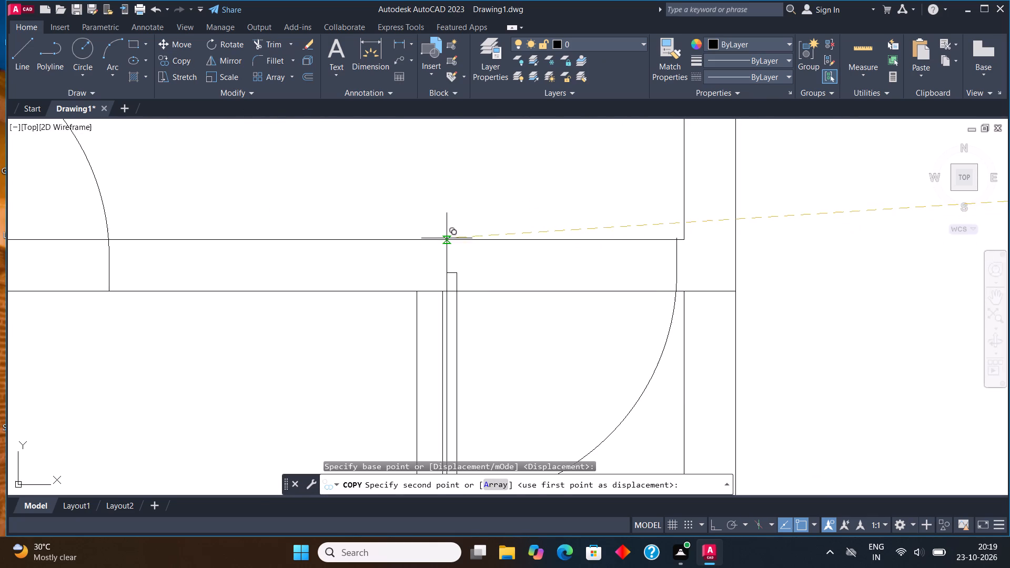
{"action": "left_click", "coordinate": [449, 240]}
{"action": "key", "text": "grave"}
{"action": "key", "text": "Escape"}
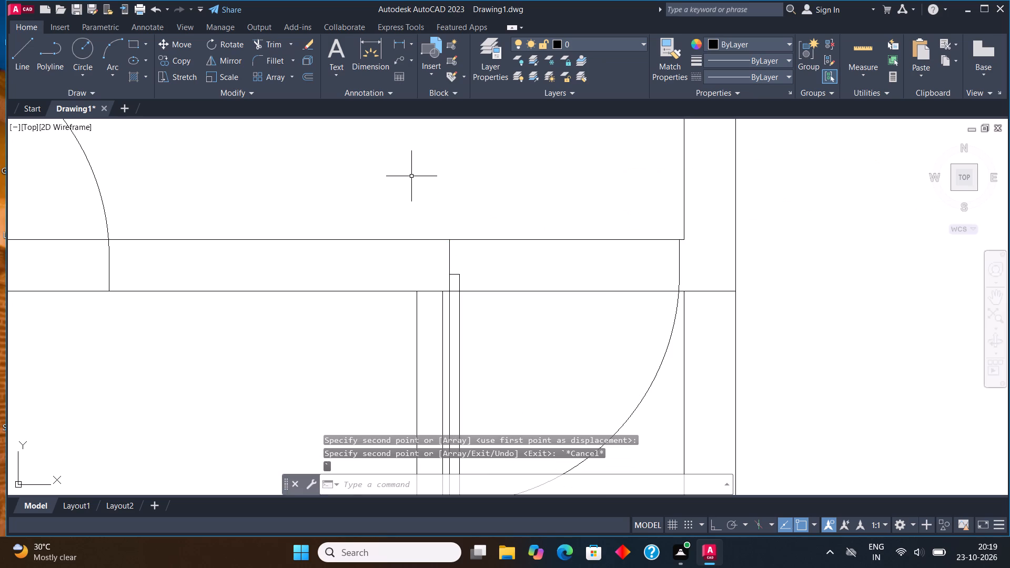
Scale the door above the narrow room down to about 70 percent about its leaf-side end on the wall's upper line.
{"action": "scroll", "coordinate": [361, 154], "scroll_direction": "down", "scroll_amount": 2}
{"action": "scroll", "coordinate": [395, 263], "scroll_direction": "up", "scroll_amount": 1}
{"action": "left_click", "coordinate": [421, 313]}
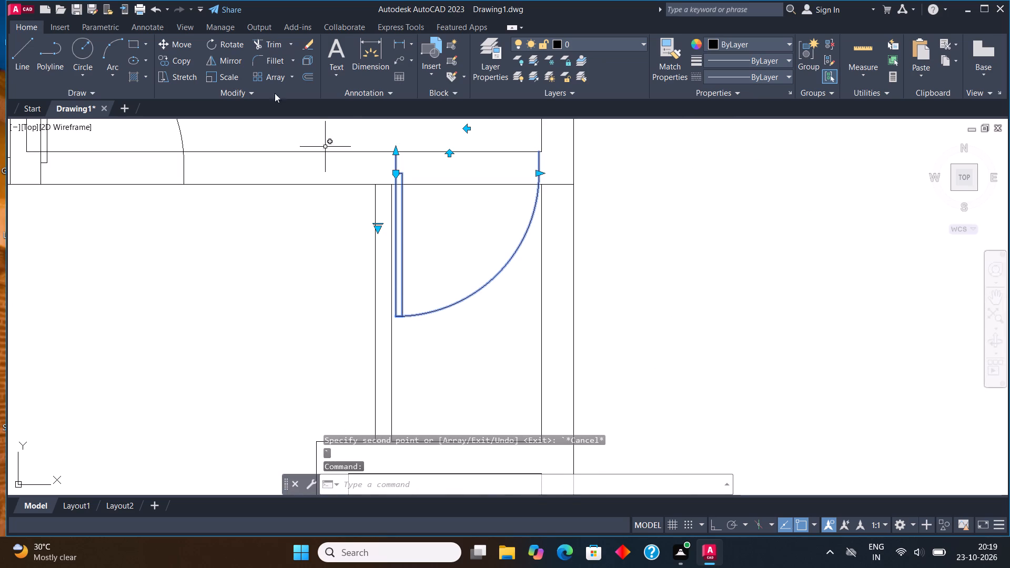
{"action": "left_click", "coordinate": [229, 70]}
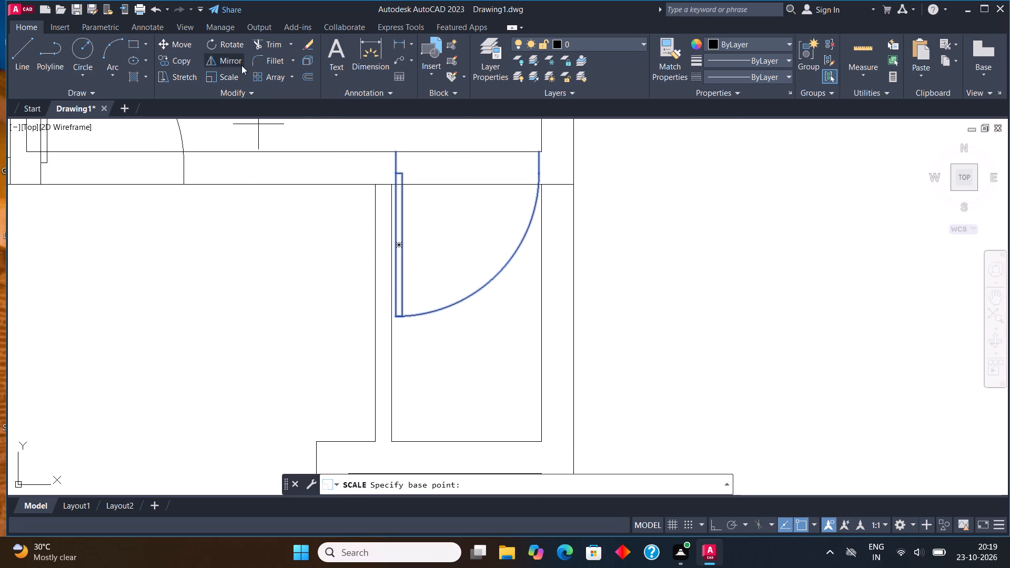
{"action": "left_click", "coordinate": [231, 75]}
{"action": "key", "text": "Escape"}
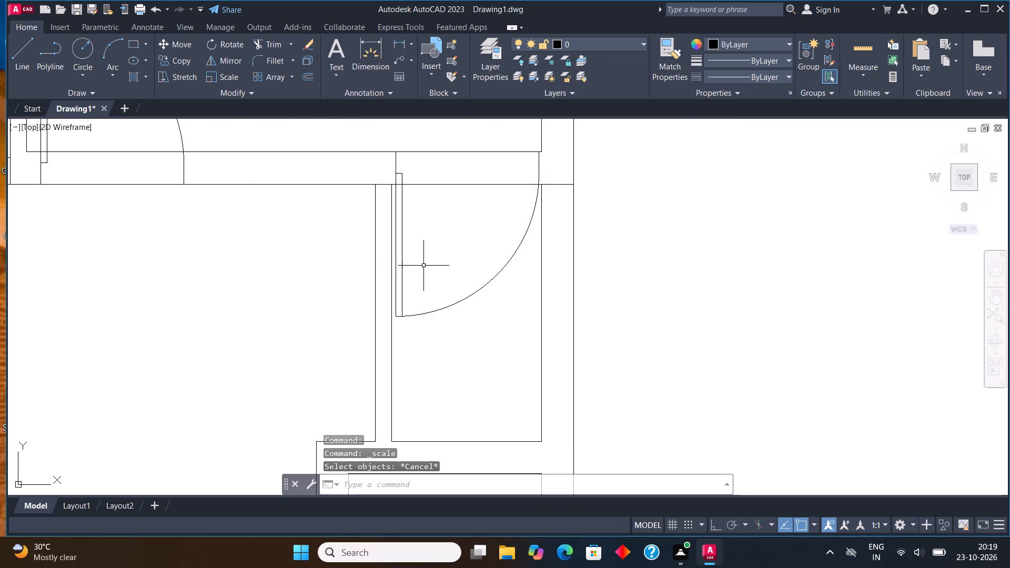
{"action": "left_click_drag", "start_coordinate": [447, 328], "coordinate": [447, 319]}
{"action": "left_click", "coordinate": [436, 277]}
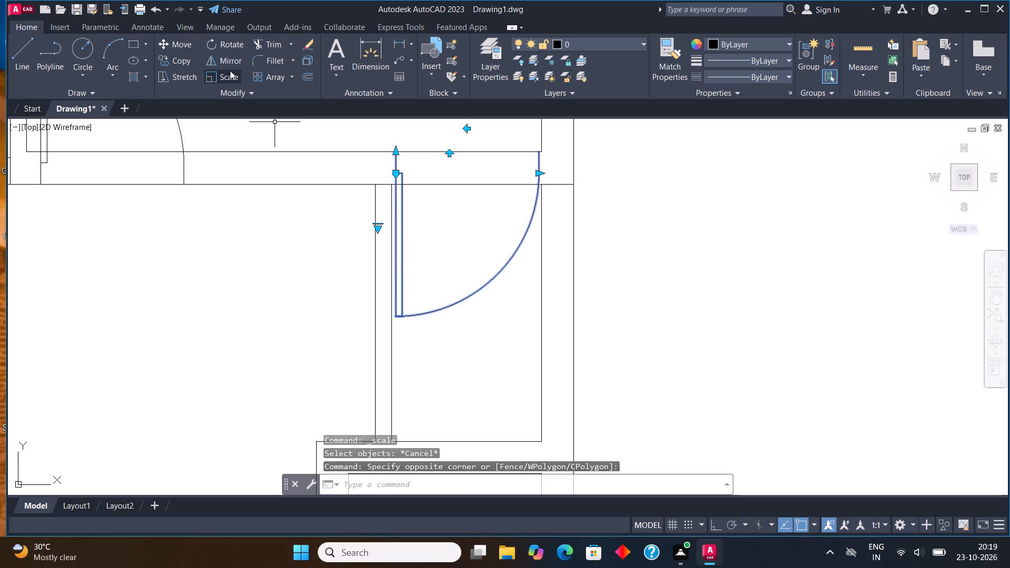
{"action": "left_click", "coordinate": [234, 74]}
{"action": "left_click", "coordinate": [396, 152]}
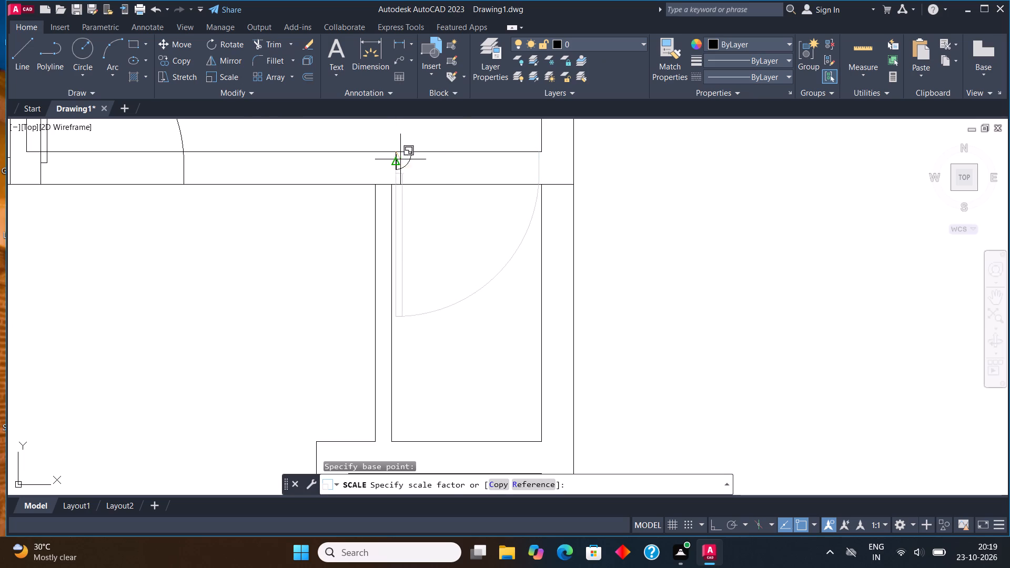
{"action": "left_click", "coordinate": [425, 201]}
Draw a short line across the thickness of the left room's bottom wall, slightly right of its middle.
{"action": "scroll", "coordinate": [481, 166], "scroll_direction": "down", "scroll_amount": 3}
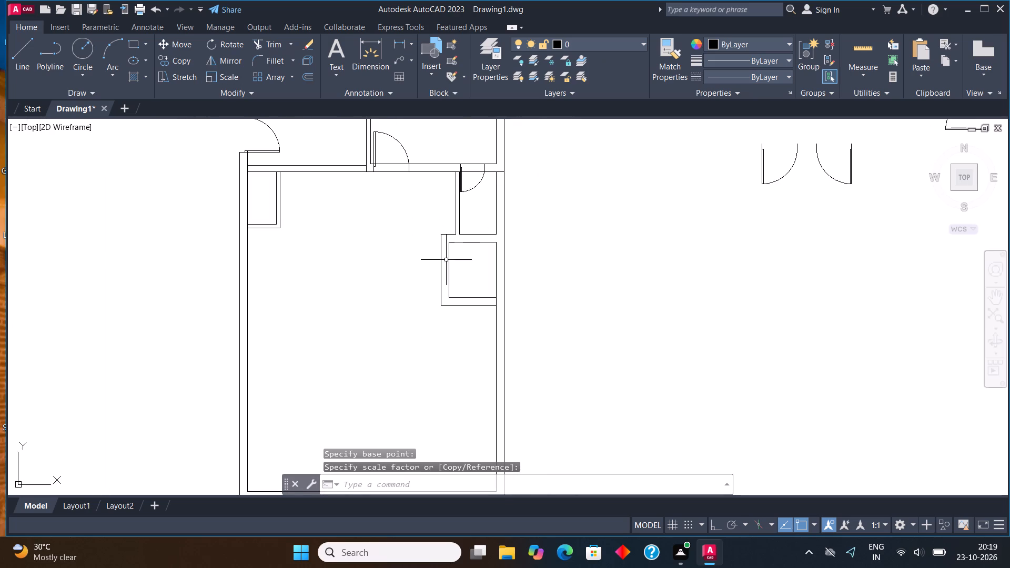
{"action": "middle_click_drag", "start_coordinate": [459, 258], "coordinate": [472, 228]}
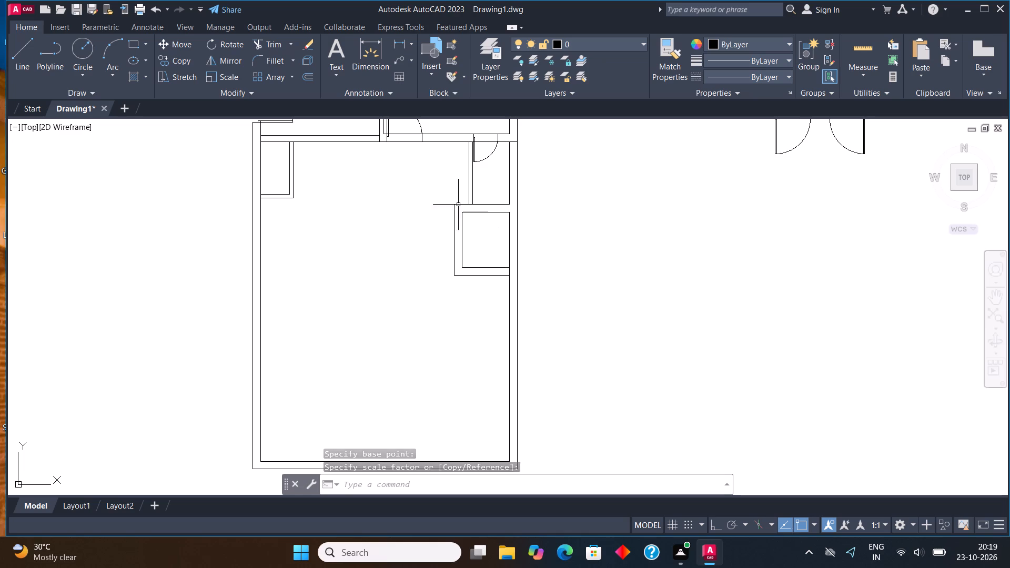
{"action": "scroll", "coordinate": [460, 208], "scroll_direction": "down", "scroll_amount": 1}
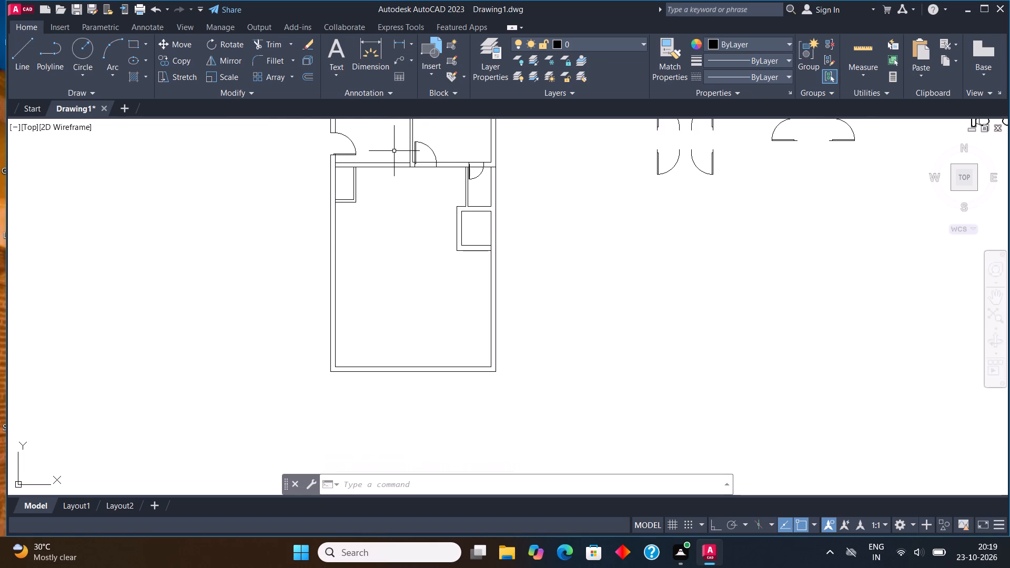
{"action": "scroll", "coordinate": [394, 151], "scroll_direction": "up", "scroll_amount": 3}
{"action": "middle_click_drag", "start_coordinate": [395, 151], "coordinate": [391, 192]}
{"action": "left_click", "coordinate": [29, 51]}
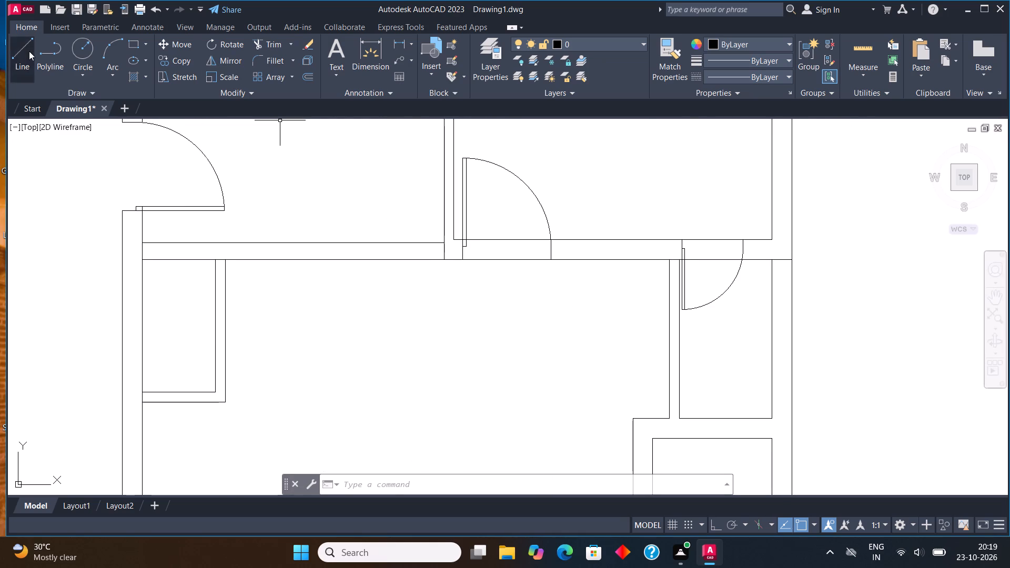
{"action": "middle_click_drag", "start_coordinate": [457, 255], "coordinate": [483, 249]}
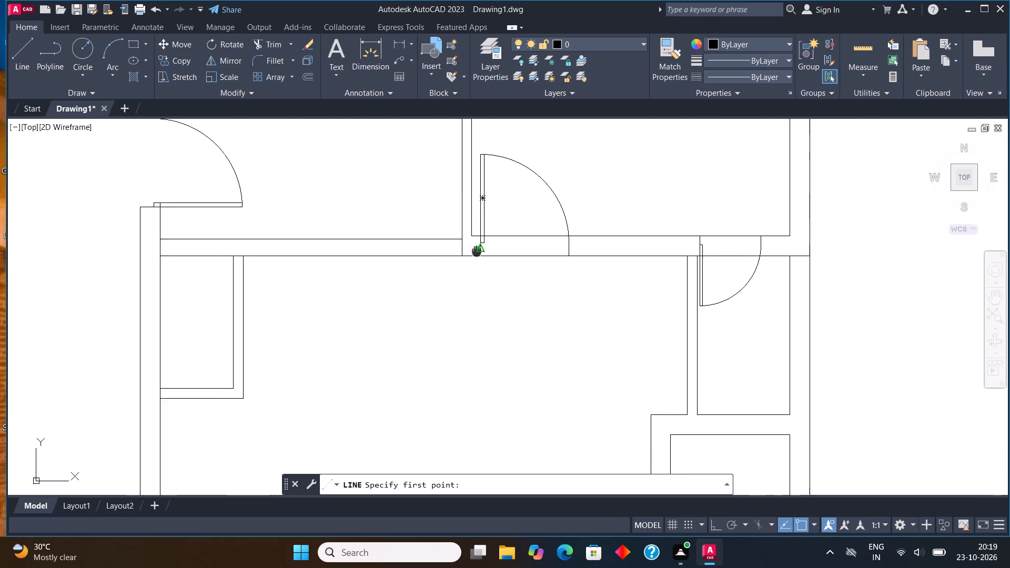
{"action": "middle_click_drag", "start_coordinate": [483, 249], "coordinate": [529, 250]}
{"action": "scroll", "coordinate": [405, 260], "scroll_direction": "up", "scroll_amount": 2}
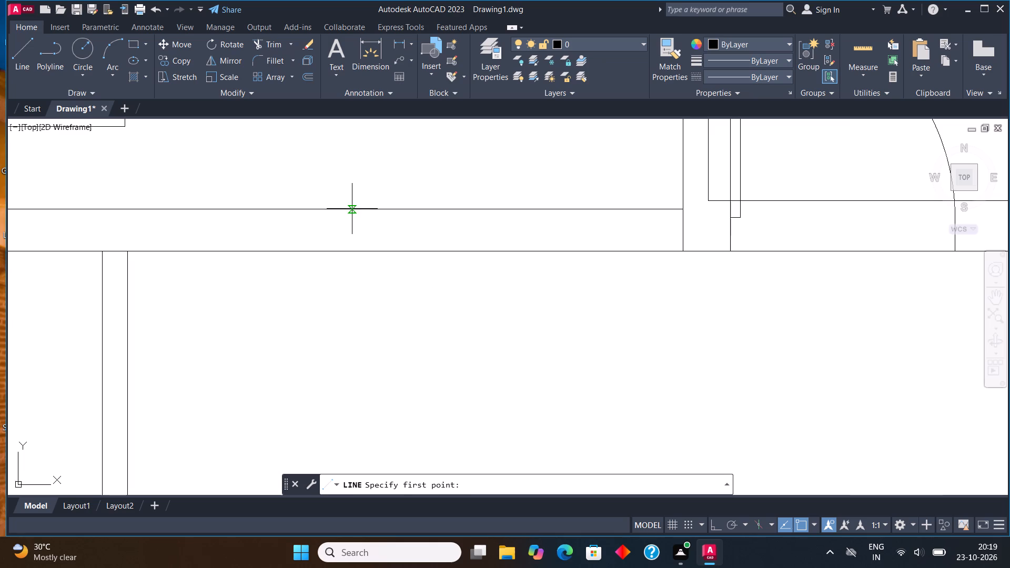
{"action": "left_click", "coordinate": [351, 207]}
{"action": "left_click", "coordinate": [349, 251]}
{"action": "scroll", "coordinate": [349, 242], "scroll_direction": "down", "scroll_amount": 3}
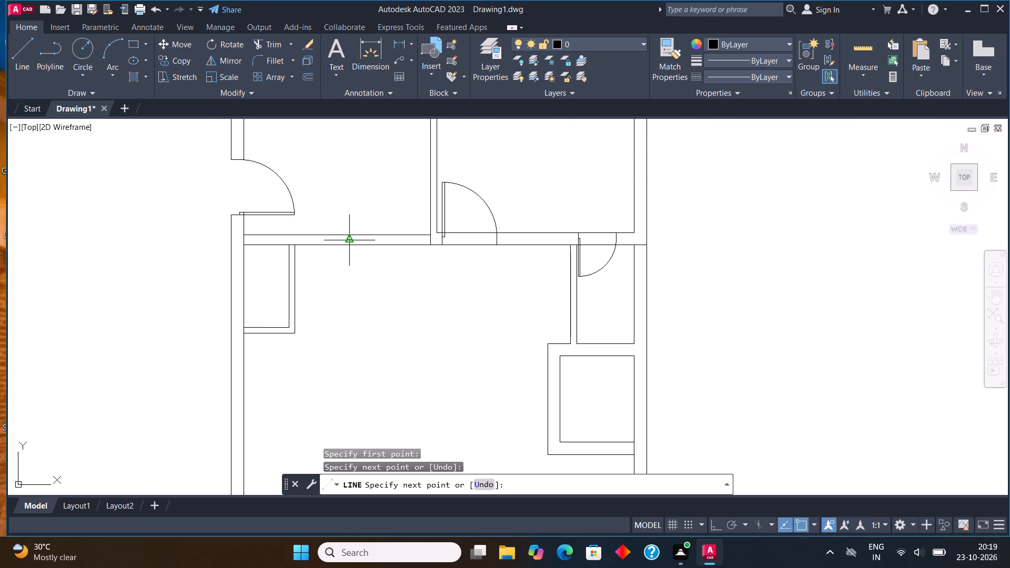
{"action": "key", "text": "Escape"}
Trim both lines of the left room's bottom wall between the short cross line and the large room's partition.
{"action": "left_click", "coordinate": [270, 36]}
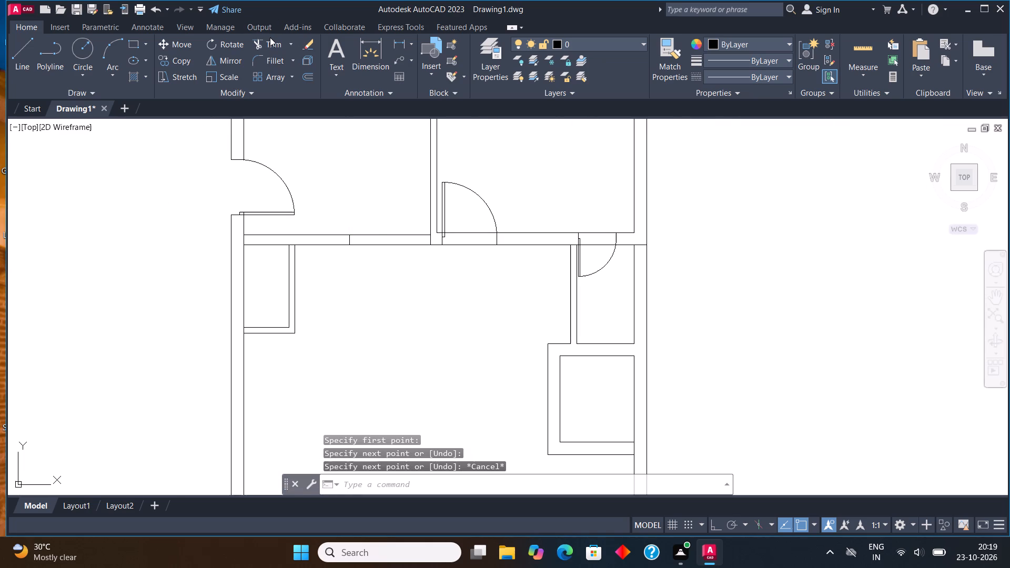
{"action": "left_click", "coordinate": [270, 37]}
{"action": "left_click_drag", "start_coordinate": [377, 235], "coordinate": [379, 311]}
{"action": "left_click_drag", "start_coordinate": [381, 237], "coordinate": [381, 272]}
{"action": "key", "text": "Escape"}
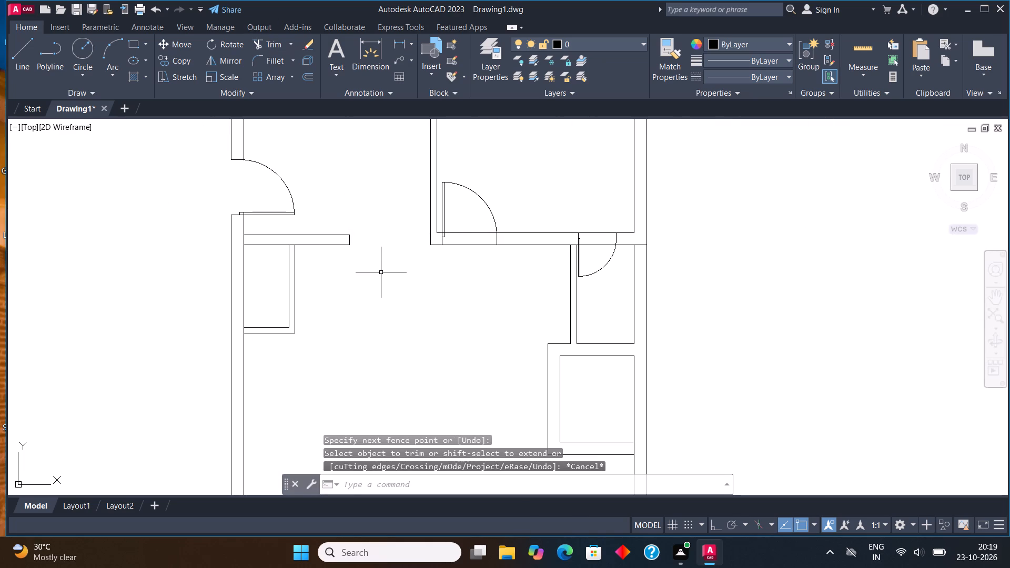
Erase the four lines of the small L-shaped wall enclosure beneath the remaining wall stub on the left.
{"action": "scroll", "coordinate": [377, 274], "scroll_direction": "down", "scroll_amount": 1}
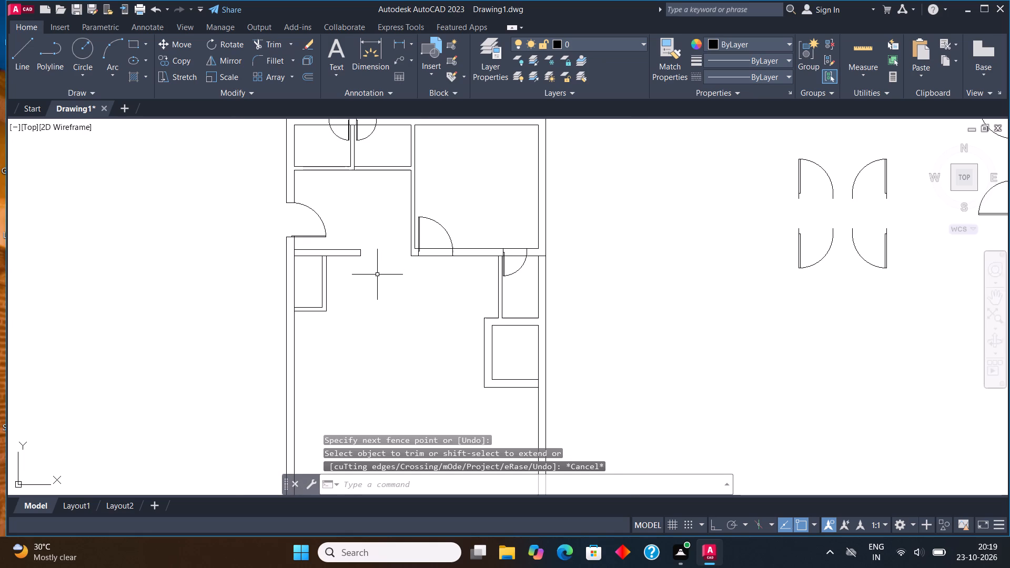
{"action": "middle_click_drag", "start_coordinate": [377, 276], "coordinate": [440, 190]}
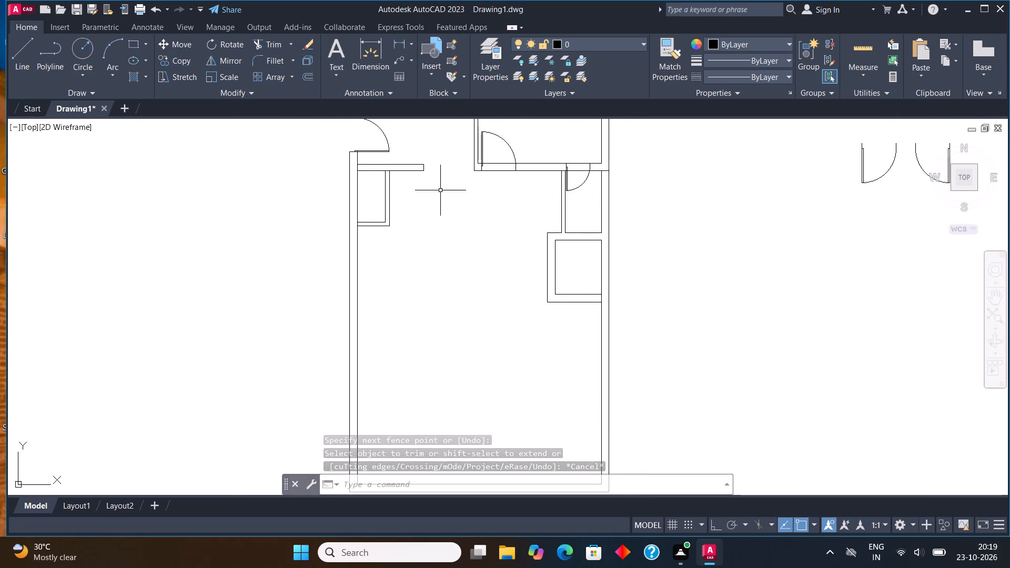
{"action": "scroll", "coordinate": [418, 256], "scroll_direction": "down", "scroll_amount": 1}
{"action": "middle_click_drag", "start_coordinate": [424, 196], "coordinate": [440, 245]}
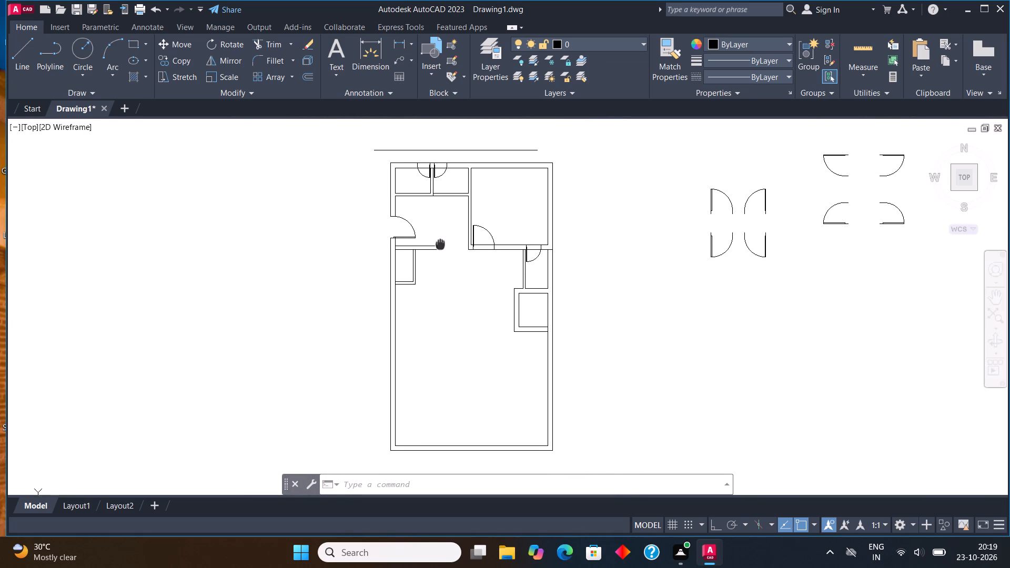
{"action": "middle_click_drag", "start_coordinate": [440, 245], "coordinate": [438, 276]}
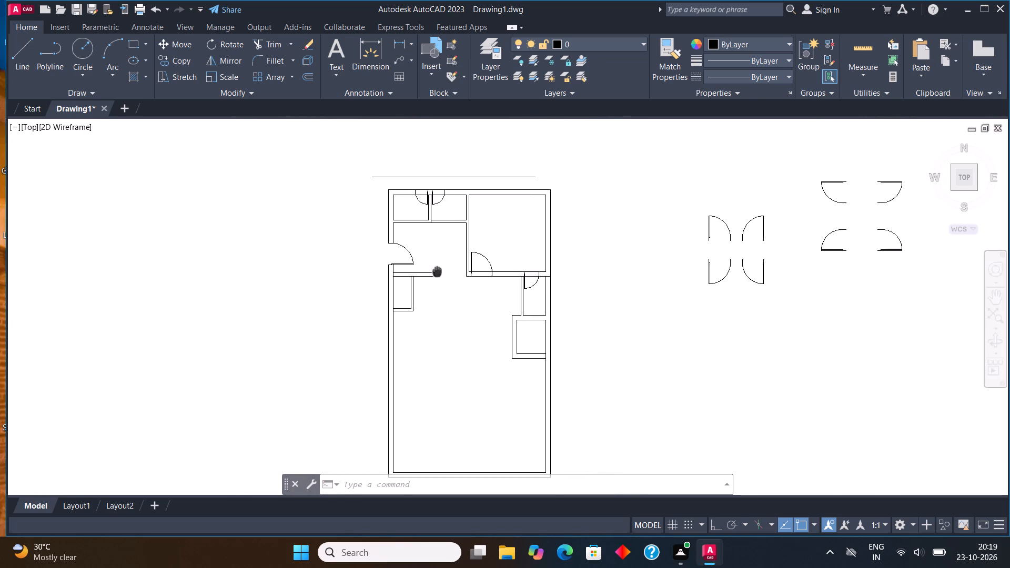
{"action": "middle_click_drag", "start_coordinate": [438, 276], "coordinate": [439, 286]}
{"action": "scroll", "coordinate": [427, 326], "scroll_direction": "up", "scroll_amount": 2}
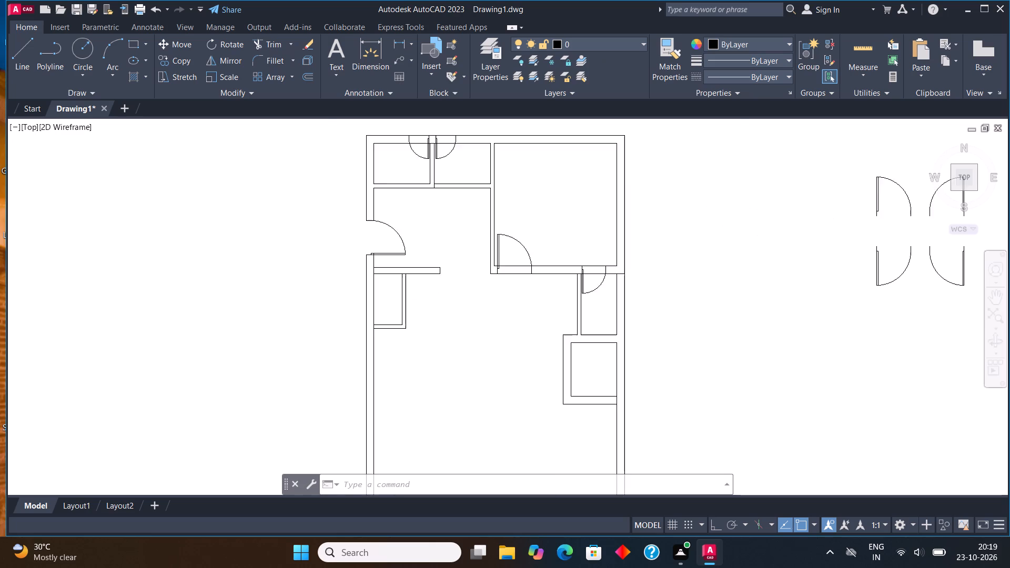
{"action": "left_click", "coordinate": [408, 346]}
{"action": "left_click", "coordinate": [373, 287]}
{"action": "key", "text": "Delete"}
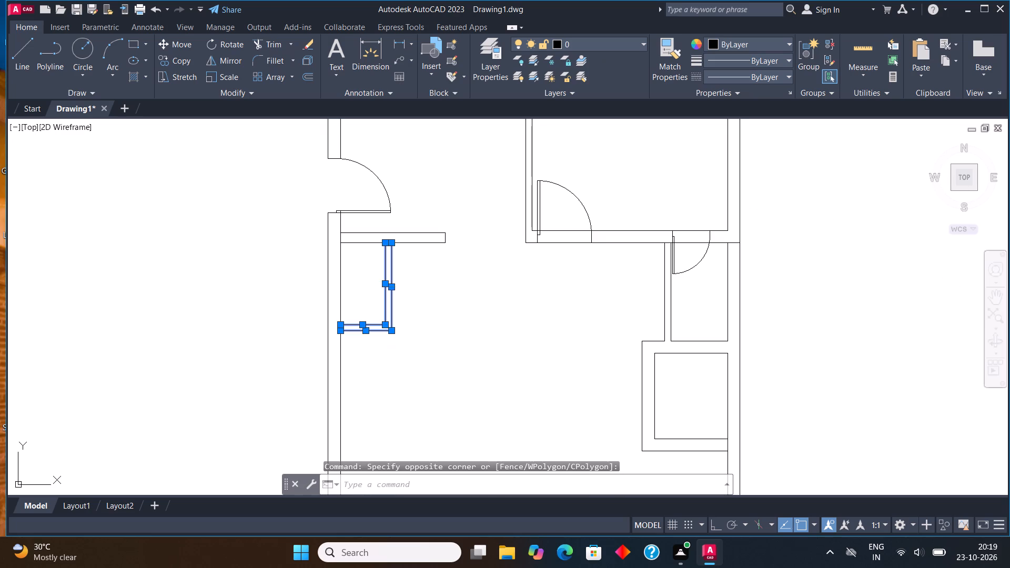
{"action": "scroll", "coordinate": [376, 292], "scroll_direction": "down", "scroll_amount": 1}
{"action": "middle_click_drag", "start_coordinate": [446, 280], "coordinate": [453, 310]}
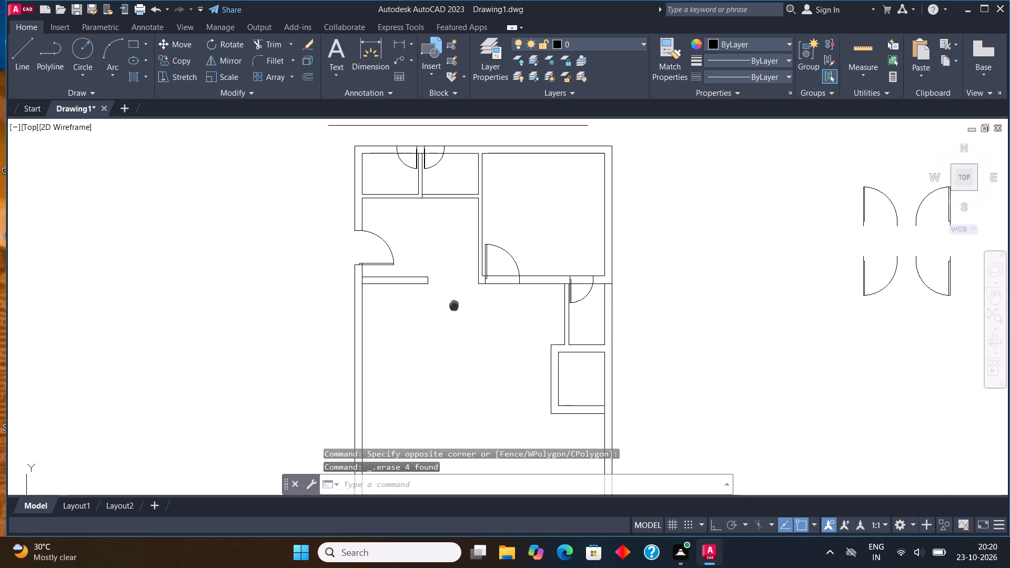
Erase the two long lines of the remaining bottom-wall stub in the left room.
{"action": "middle_click_drag", "start_coordinate": [453, 310], "coordinate": [452, 310]}
{"action": "scroll", "coordinate": [423, 286], "scroll_direction": "up", "scroll_amount": 1}
{"action": "left_click_drag", "start_coordinate": [419, 305], "coordinate": [419, 313]}
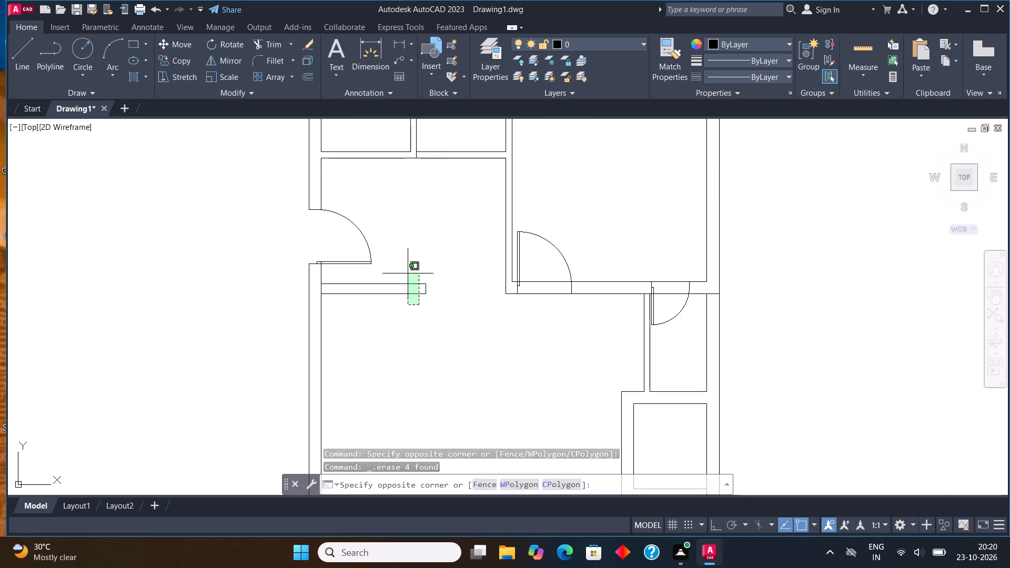
{"action": "left_click", "coordinate": [408, 273]}
{"action": "key", "text": "Delete"}
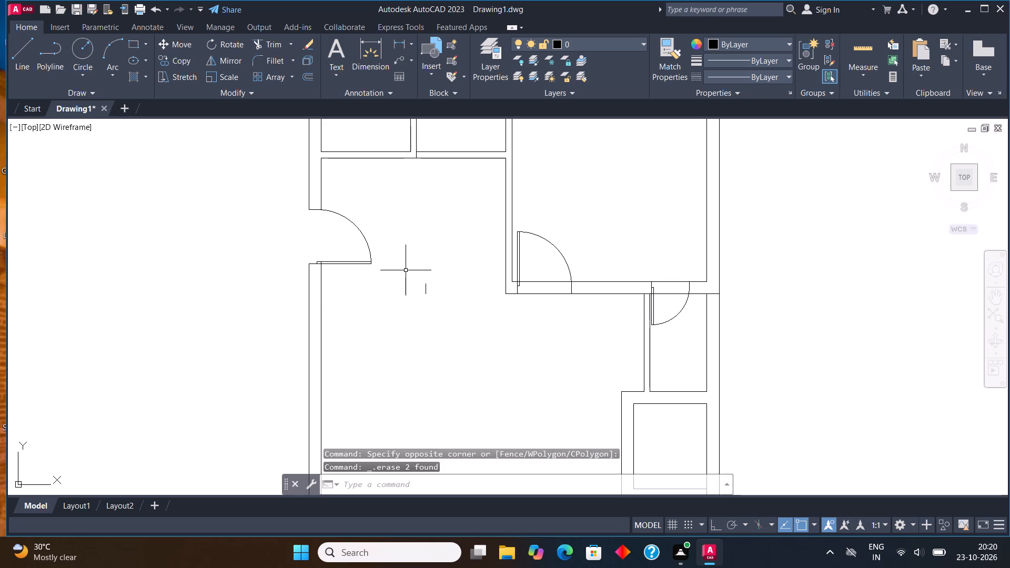
Erase both horizontal lines of the large room's bottom wall.
{"action": "scroll", "coordinate": [409, 278], "scroll_direction": "down", "scroll_amount": 1}
{"action": "middle_click_drag", "start_coordinate": [499, 275], "coordinate": [504, 318]}
{"action": "scroll", "coordinate": [548, 341], "scroll_direction": "up", "scroll_amount": 2}
{"action": "left_click_drag", "start_coordinate": [548, 343], "coordinate": [545, 334]}
{"action": "left_click", "coordinate": [531, 267]}
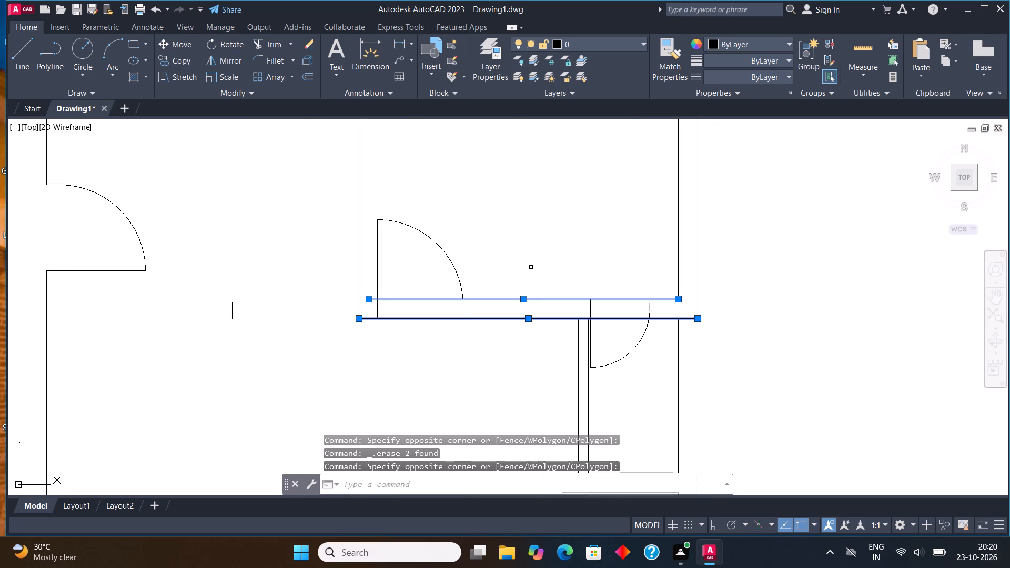
{"action": "key", "text": "Delete"}
Erase the door block at the lower left corner of the large room.
{"action": "scroll", "coordinate": [537, 266], "scroll_direction": "down", "scroll_amount": 2}
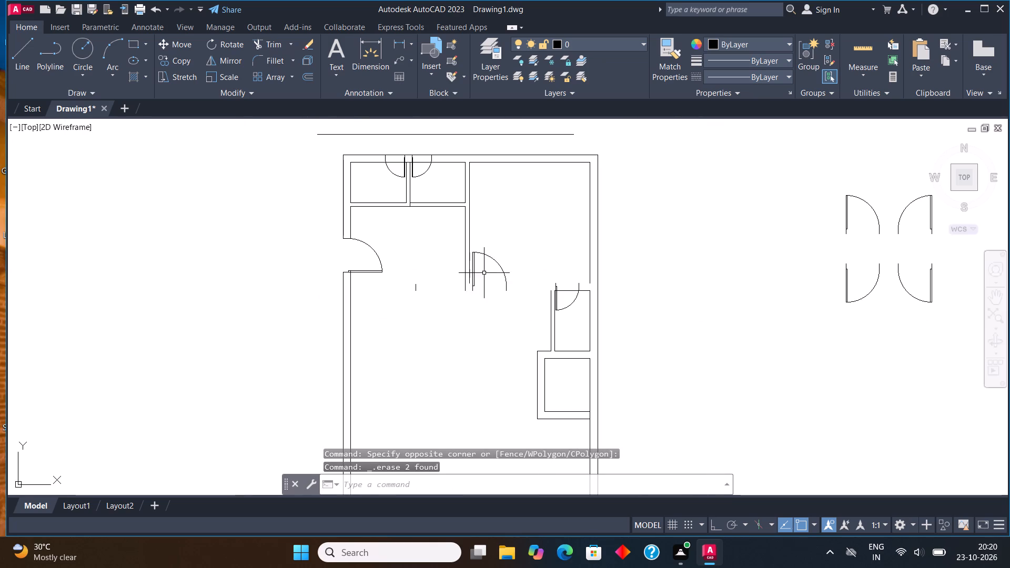
{"action": "scroll", "coordinate": [492, 276], "scroll_direction": "up", "scroll_amount": 1}
{"action": "left_click", "coordinate": [504, 286]}
{"action": "left_click", "coordinate": [482, 230]}
{"action": "key", "text": "Delete"}
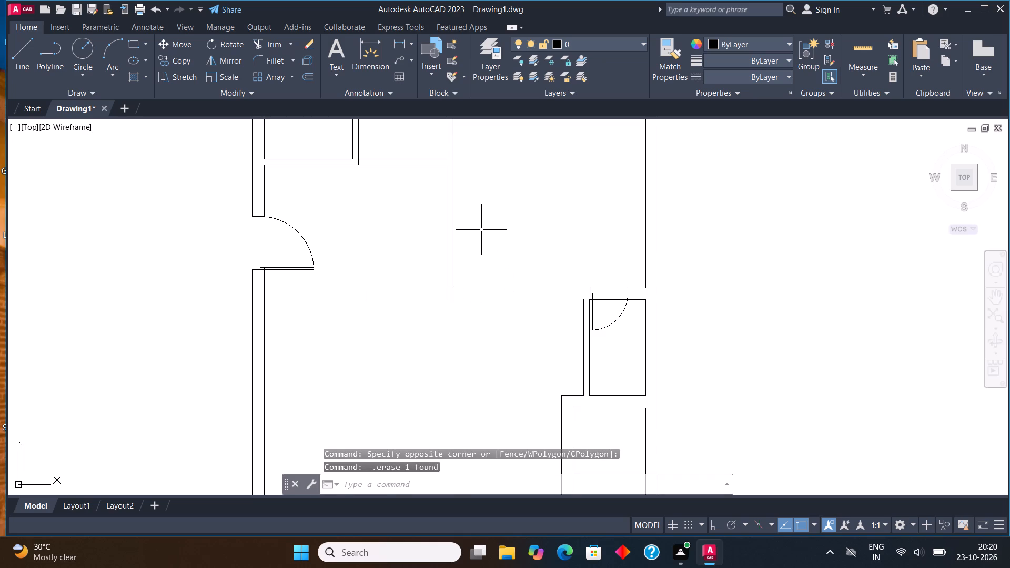
Draw a 7'9" line straight down the partition from the left room's upper right corner.
{"action": "left_click", "coordinate": [11, 59]}
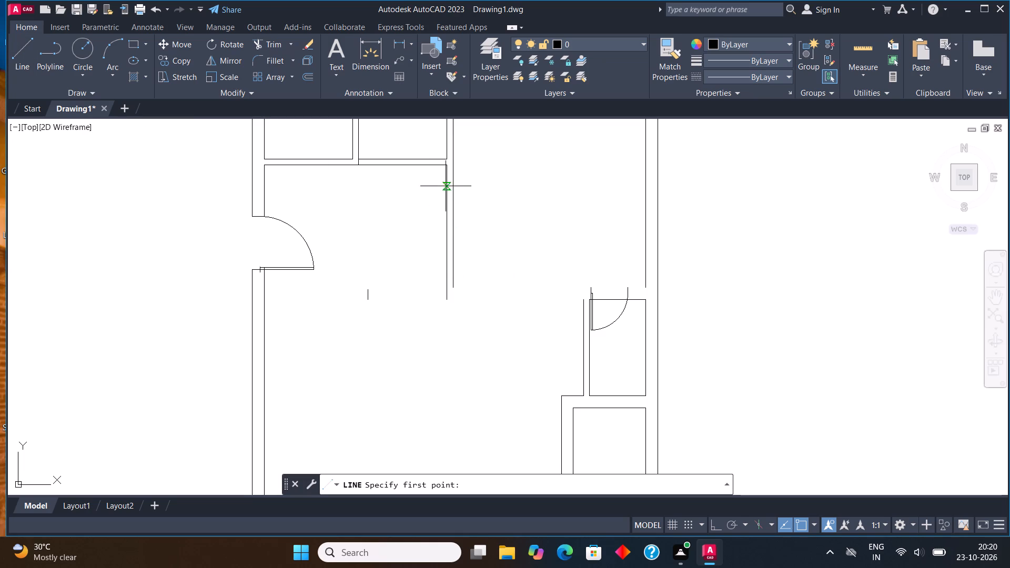
{"action": "left_click", "coordinate": [447, 170]}
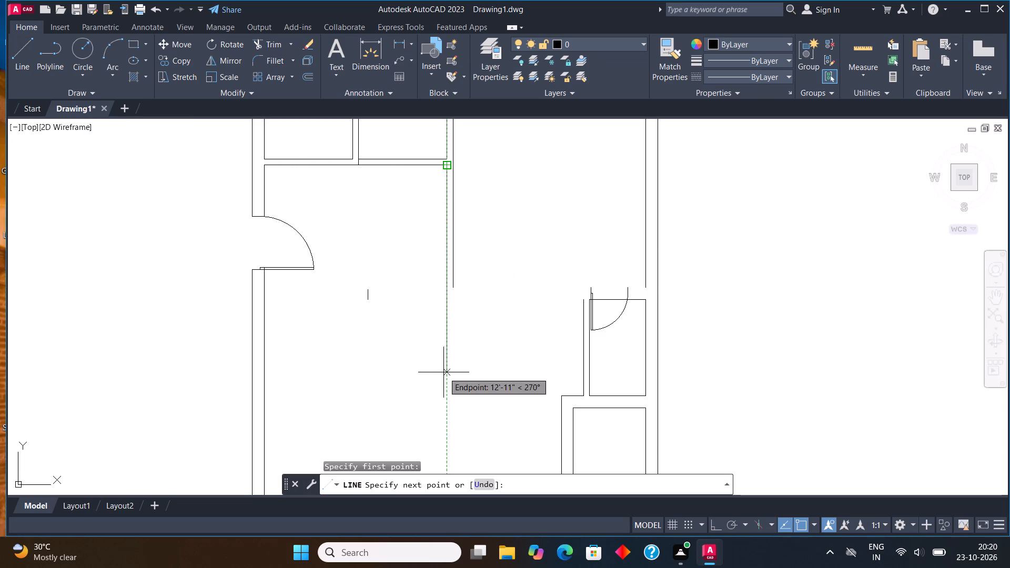
{"action": "type", "text": "7'9\""}
{"action": "key", "text": "Return"}
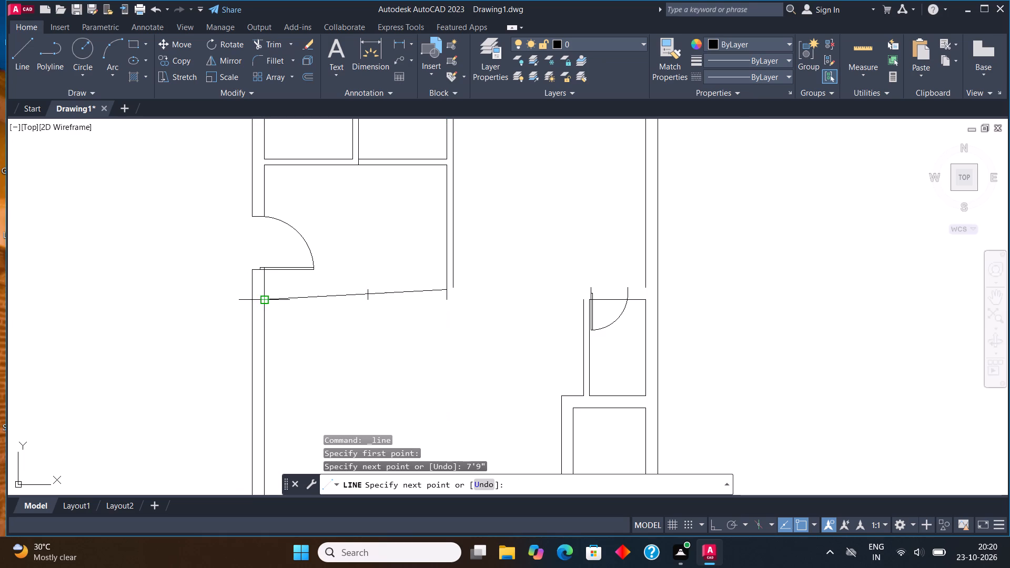
With Ortho on, continue the line horizontally to the left outer wall's inner face and back across to the right outer wall's inner face.
{"action": "scroll", "coordinate": [264, 296], "scroll_direction": "up", "scroll_amount": 2}
{"action": "key", "text": "F8"}
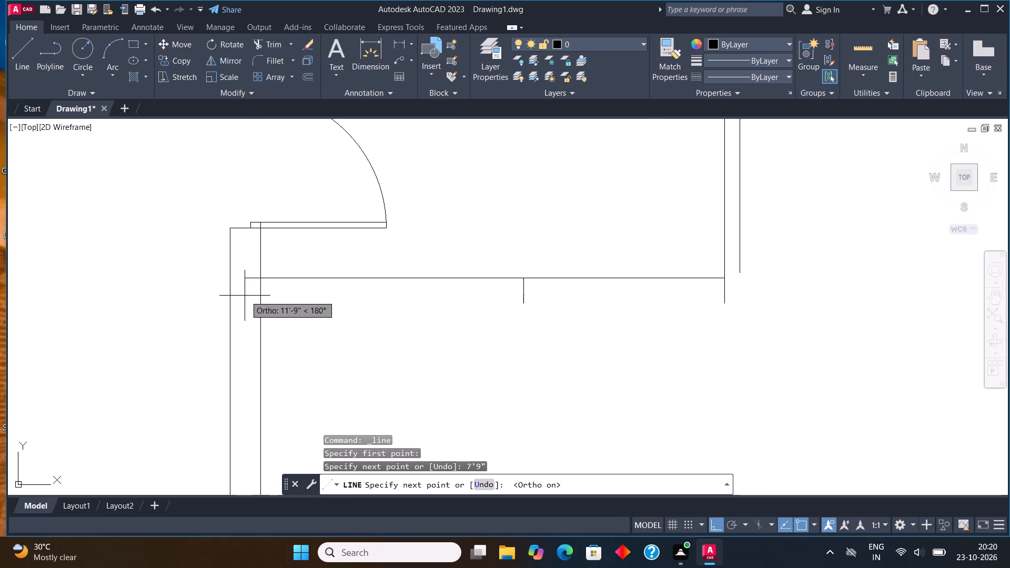
{"action": "left_click", "coordinate": [256, 279]}
{"action": "scroll", "coordinate": [259, 281], "scroll_direction": "down", "scroll_amount": 4}
{"action": "scroll", "coordinate": [416, 287], "scroll_direction": "up", "scroll_amount": 4}
{"action": "scroll", "coordinate": [385, 252], "scroll_direction": "up", "scroll_amount": 2}
{"action": "left_click", "coordinate": [376, 239]}
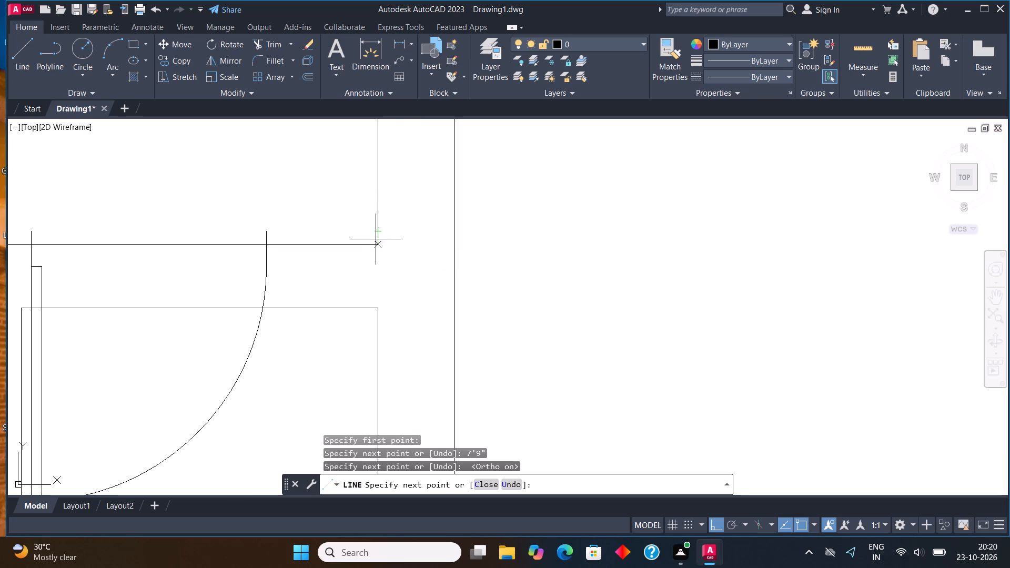
{"action": "left_click", "coordinate": [381, 214]}
{"action": "scroll", "coordinate": [408, 214], "scroll_direction": "down", "scroll_amount": 3}
{"action": "key", "text": "Escape"}
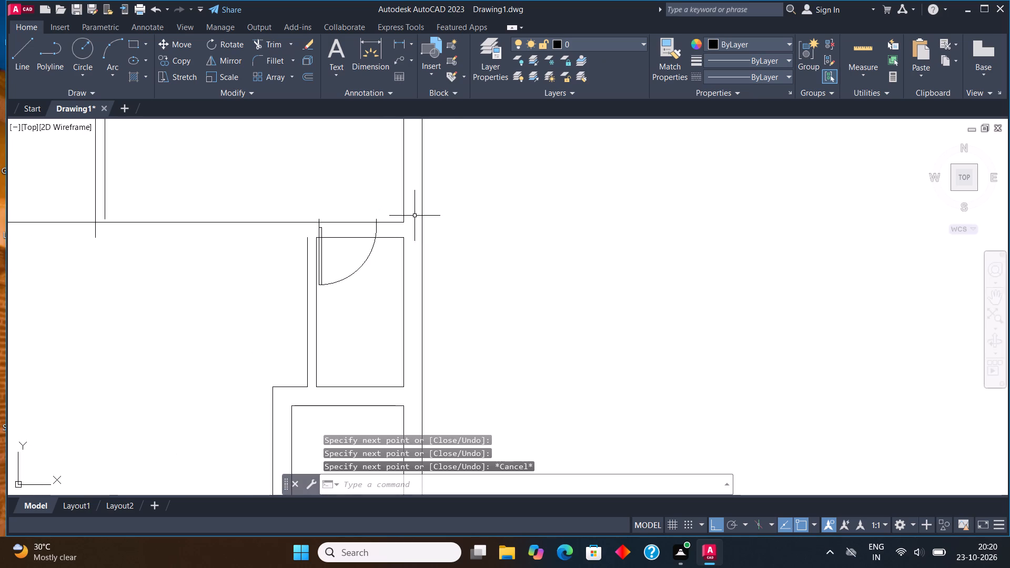
Erase the leftover short cross line hanging below the new horizontal line in the left room.
{"action": "scroll", "coordinate": [439, 216], "scroll_direction": "down", "scroll_amount": 3}
{"action": "scroll", "coordinate": [317, 225], "scroll_direction": "up", "scroll_amount": 2}
{"action": "middle_click_drag", "start_coordinate": [310, 196], "coordinate": [356, 211]}
{"action": "scroll", "coordinate": [363, 215], "scroll_direction": "up", "scroll_amount": 1}
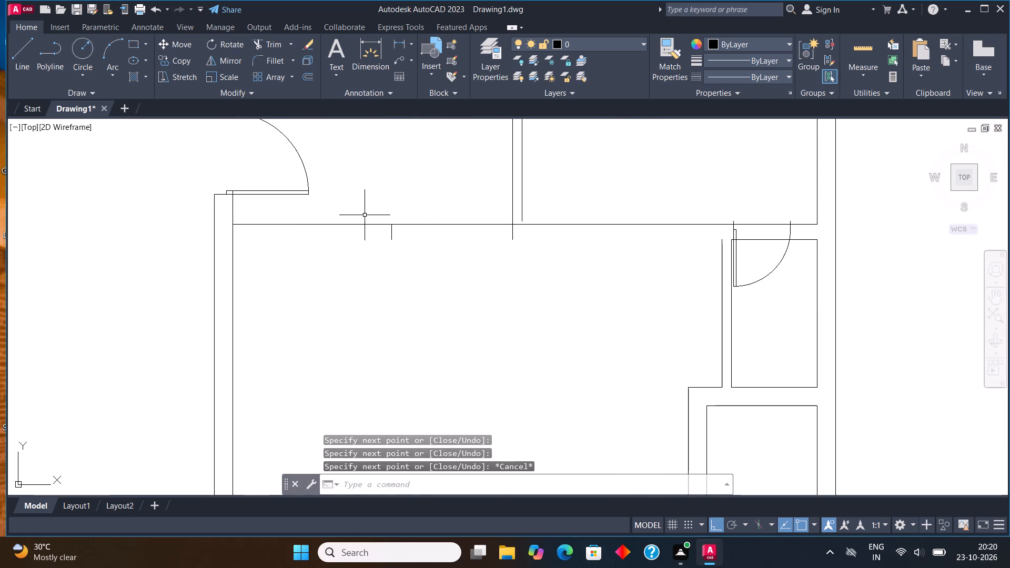
{"action": "left_click", "coordinate": [391, 238]}
{"action": "key", "text": "Delete"}
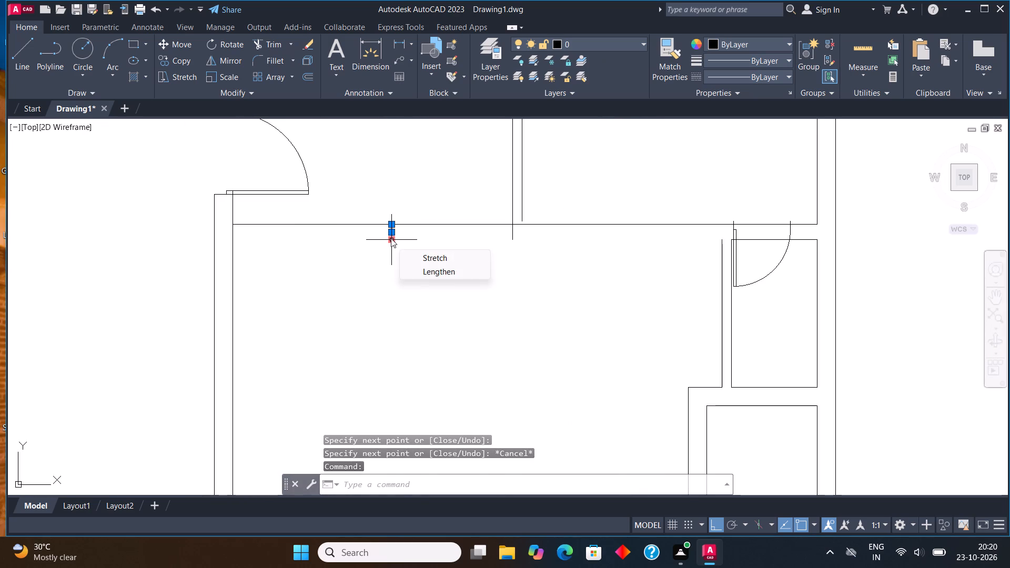
{"action": "key", "text": "Delete"}
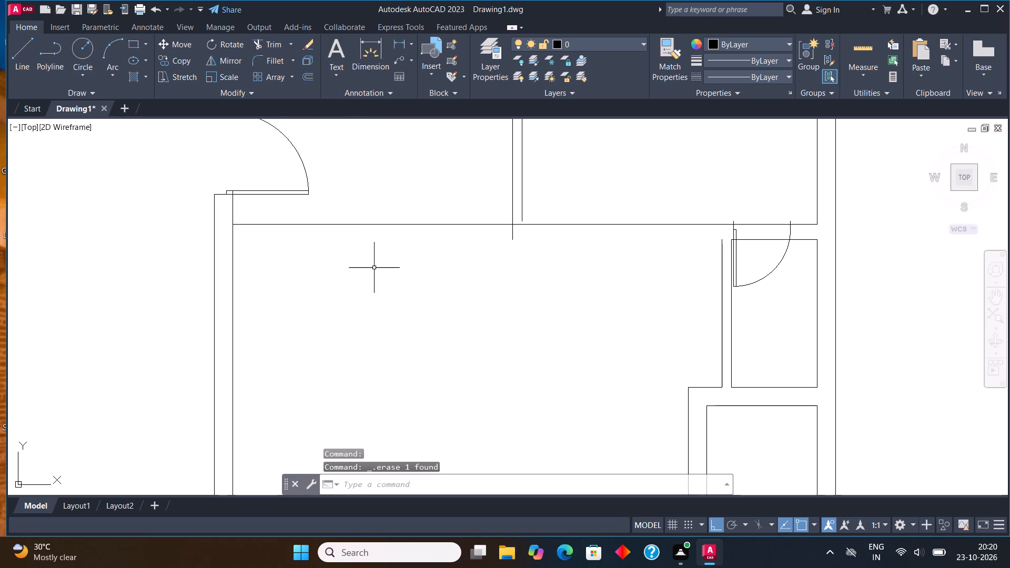
Offset the new horizontal wall line 4.5" downward.
{"action": "left_click_drag", "start_coordinate": [427, 271], "coordinate": [422, 265]}
{"action": "left_click", "coordinate": [401, 181]}
{"action": "left_click", "coordinate": [311, 75]}
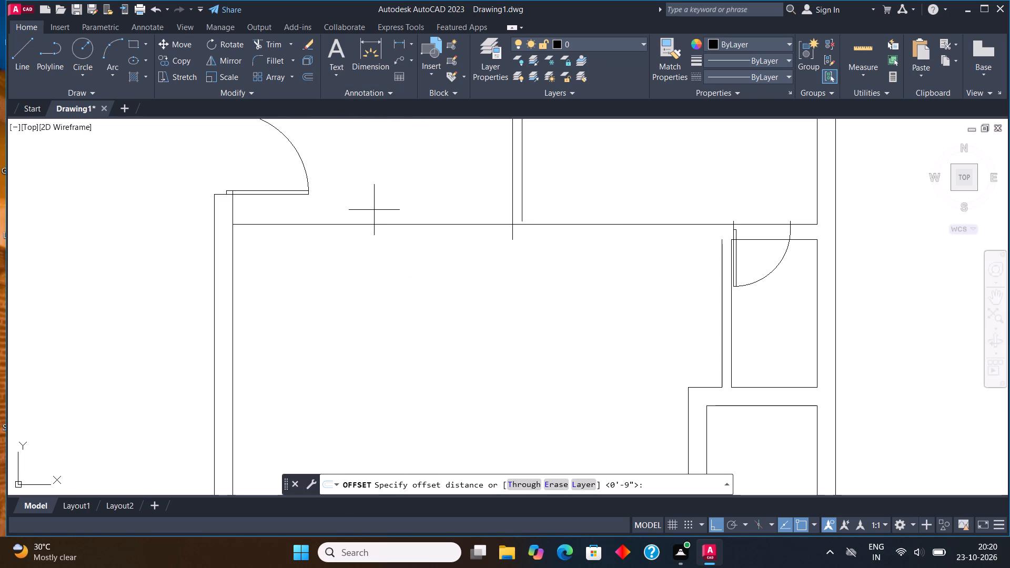
{"action": "left_click", "coordinate": [375, 227]}
{"action": "type", "text": "4.5\""}
{"action": "key", "text": "Return"}
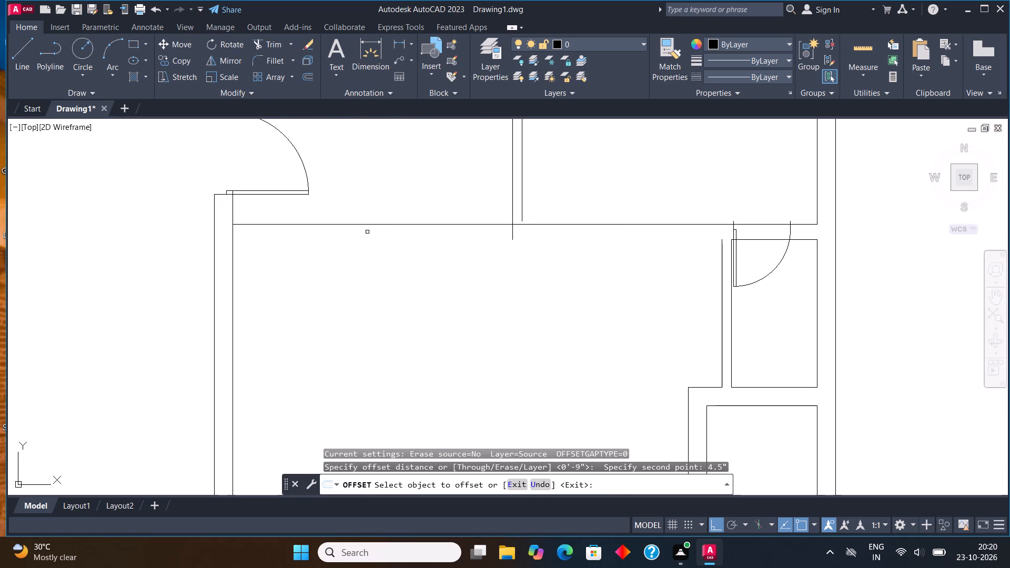
{"action": "left_click", "coordinate": [371, 224]}
{"action": "left_click", "coordinate": [371, 241]}
Trim the partition's left line where it runs past the upper line of the new horizontal wall.
{"action": "left_click", "coordinate": [281, 45]}
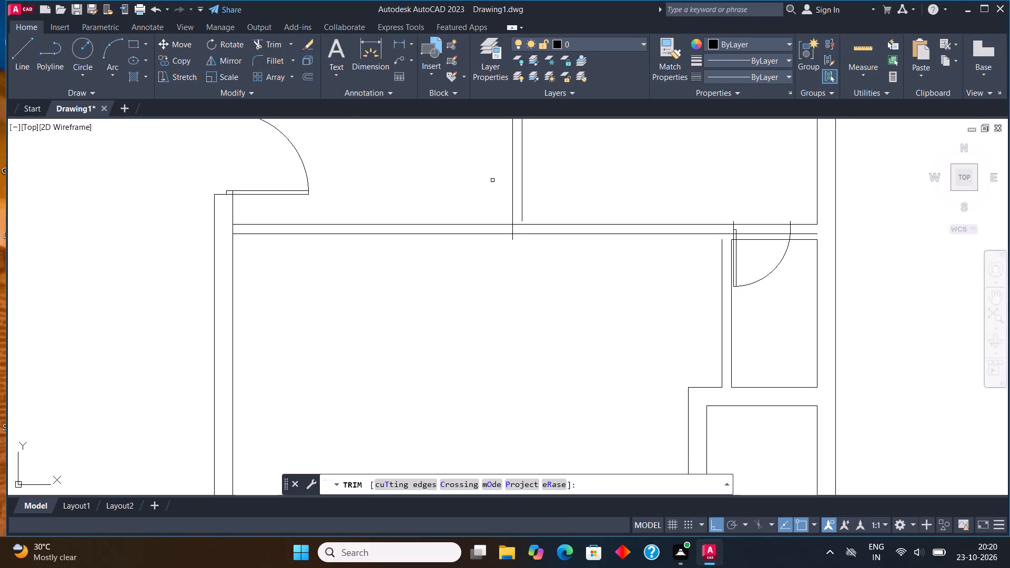
{"action": "scroll", "coordinate": [512, 236], "scroll_direction": "up", "scroll_amount": 3}
{"action": "left_click_drag", "start_coordinate": [499, 215], "coordinate": [552, 208]}
{"action": "left_click", "coordinate": [505, 239]}
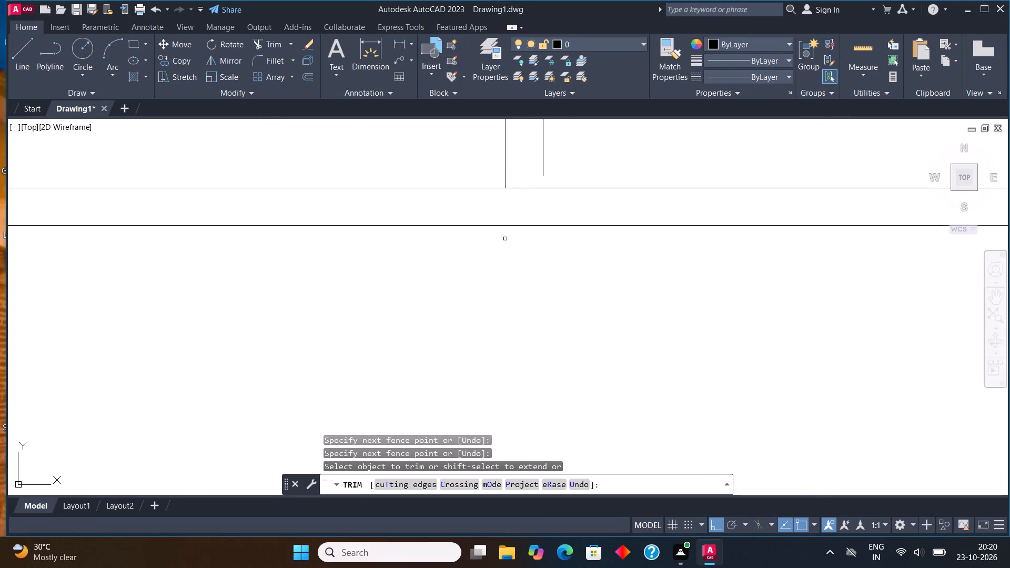
{"action": "scroll", "coordinate": [121, 170], "scroll_direction": "down", "scroll_amount": 2}
{"action": "key", "text": "Escape"}
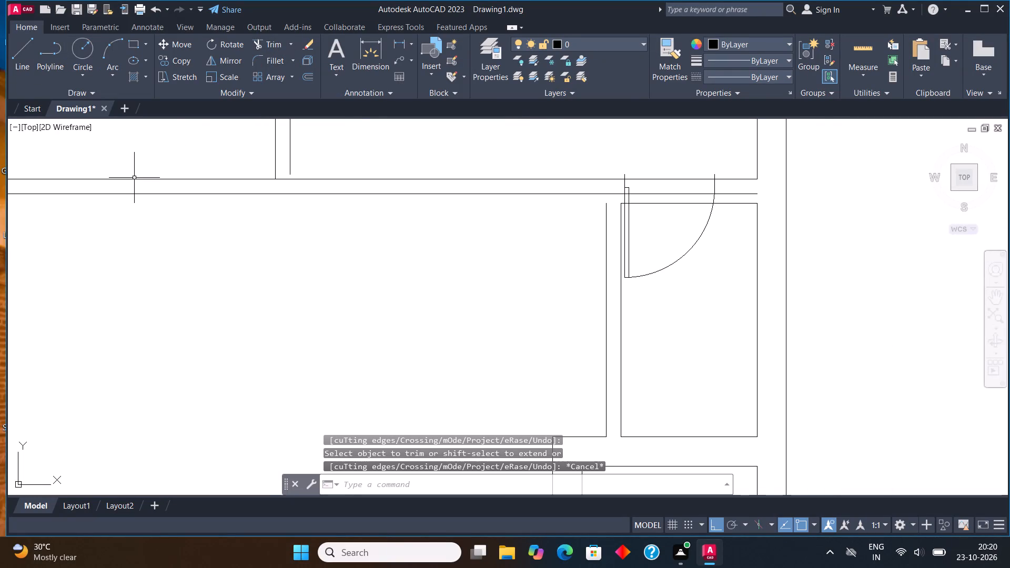
Stretch the lower end of the partition's right line down to the upper line of the new horizontal wall.
{"action": "scroll", "coordinate": [295, 153], "scroll_direction": "up", "scroll_amount": 2}
{"action": "left_click", "coordinate": [277, 165]}
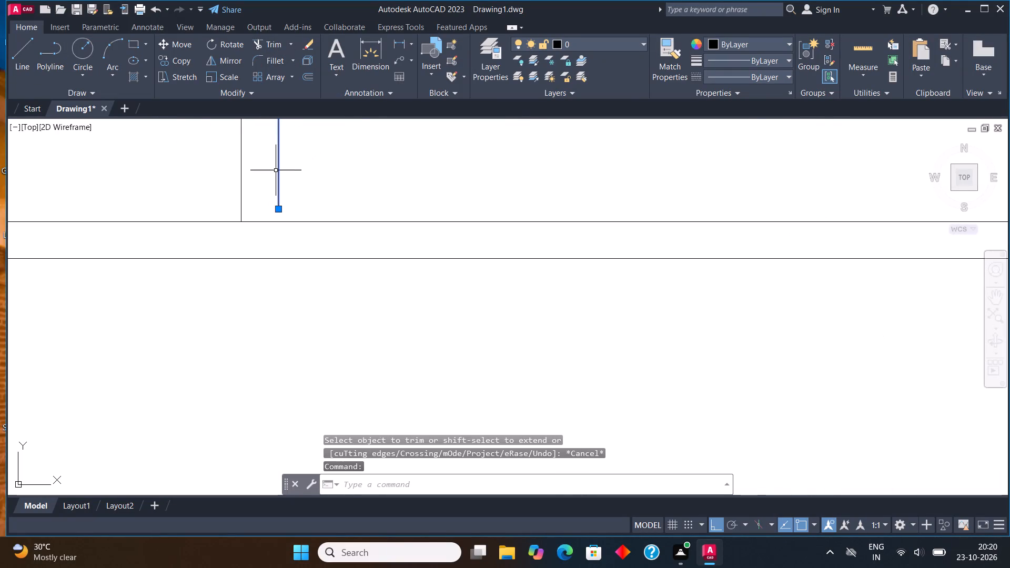
{"action": "scroll", "coordinate": [270, 212], "scroll_direction": "up", "scroll_amount": 2}
{"action": "left_click", "coordinate": [288, 205]}
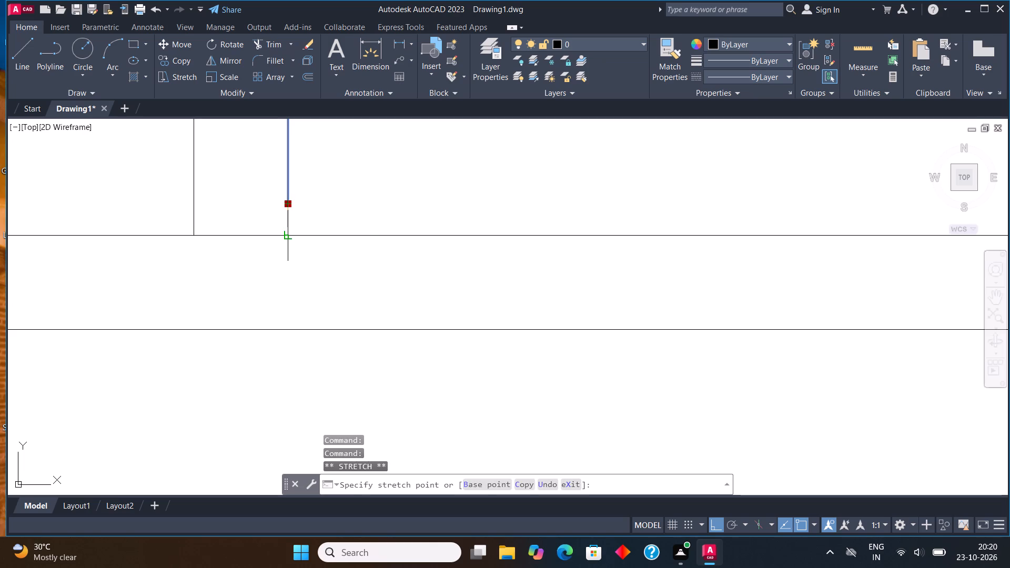
{"action": "left_click", "coordinate": [287, 233]}
{"action": "scroll", "coordinate": [337, 252], "scroll_direction": "down", "scroll_amount": 4}
{"action": "key", "text": "Escape"}
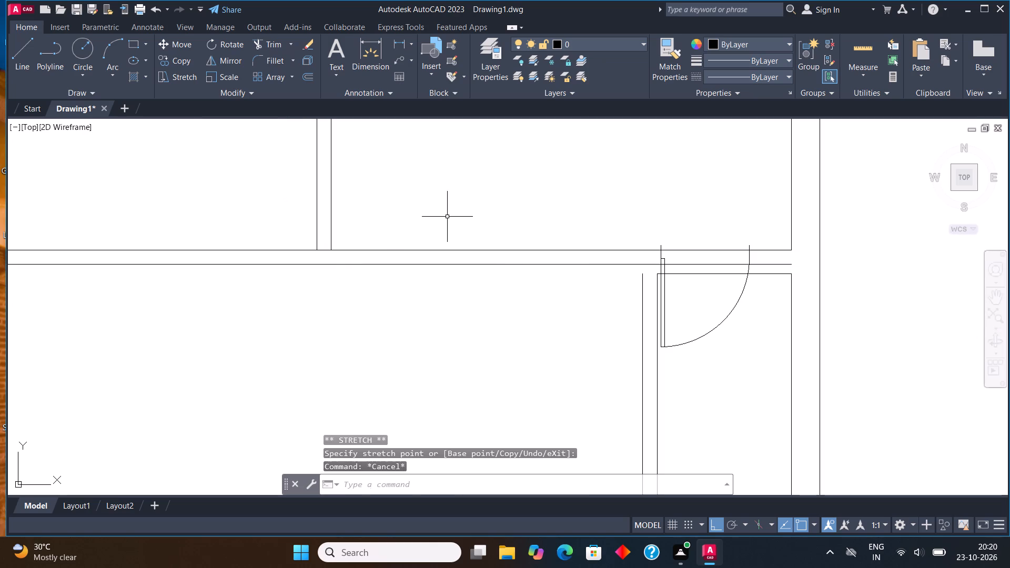
Draw a horizontal line from the small square room's outer bottom-left corner to the left outer wall's inner face.
{"action": "scroll", "coordinate": [401, 212], "scroll_direction": "down", "scroll_amount": 4}
{"action": "middle_click_drag", "start_coordinate": [397, 232], "coordinate": [406, 263]}
{"action": "scroll", "coordinate": [406, 263], "scroll_direction": "up", "scroll_amount": 1}
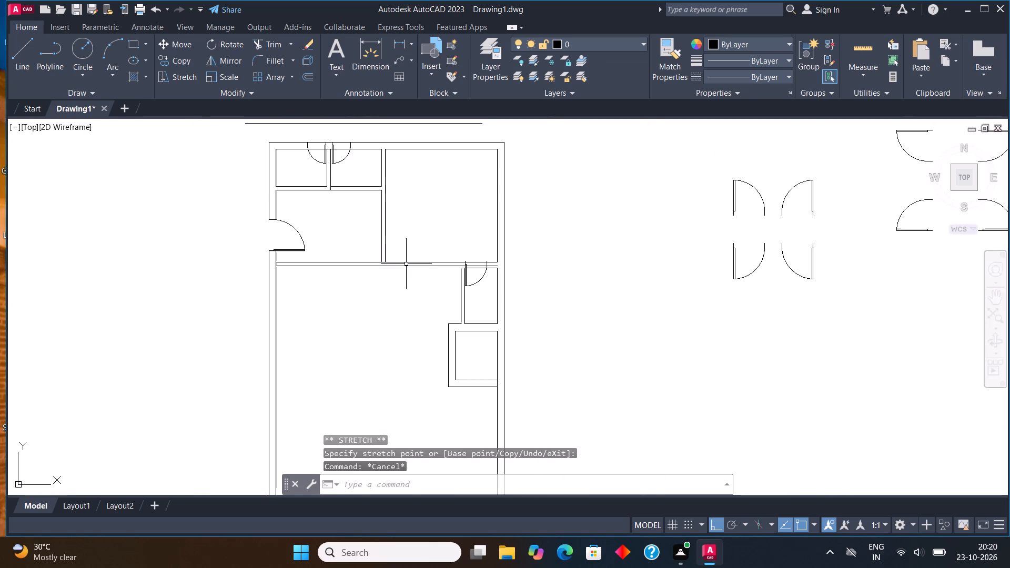
{"action": "middle_click_drag", "start_coordinate": [410, 268], "coordinate": [433, 193]}
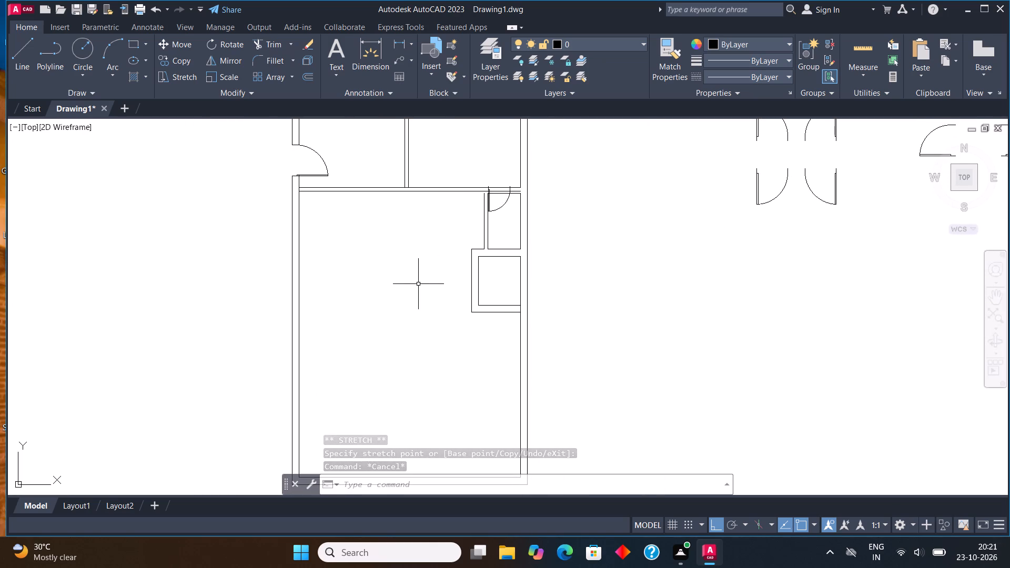
{"action": "scroll", "coordinate": [431, 266], "scroll_direction": "down", "scroll_amount": 2}
{"action": "scroll", "coordinate": [430, 275], "scroll_direction": "up", "scroll_amount": 1}
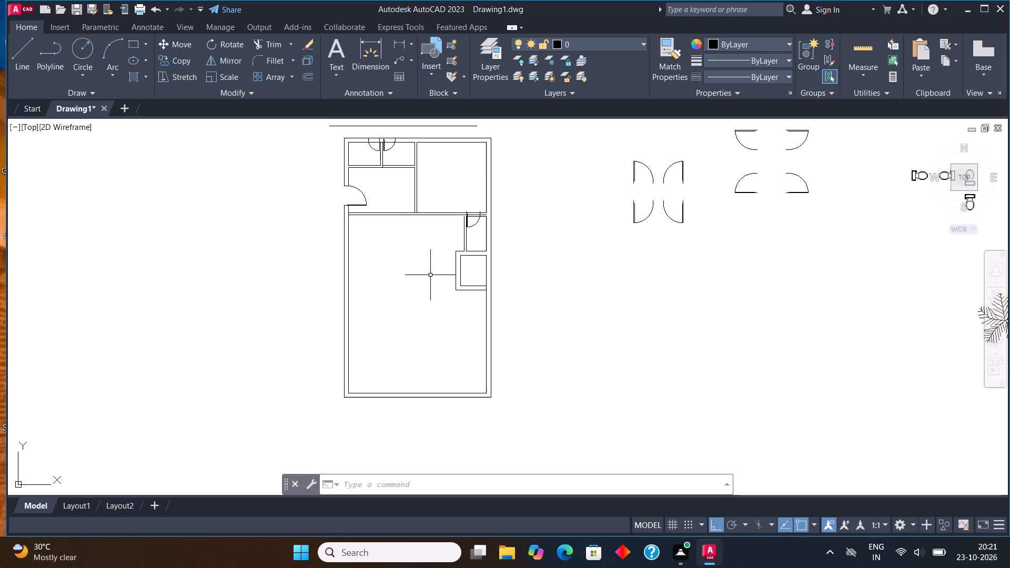
{"action": "middle_click_drag", "start_coordinate": [430, 275], "coordinate": [440, 297]}
{"action": "left_click", "coordinate": [24, 51]}
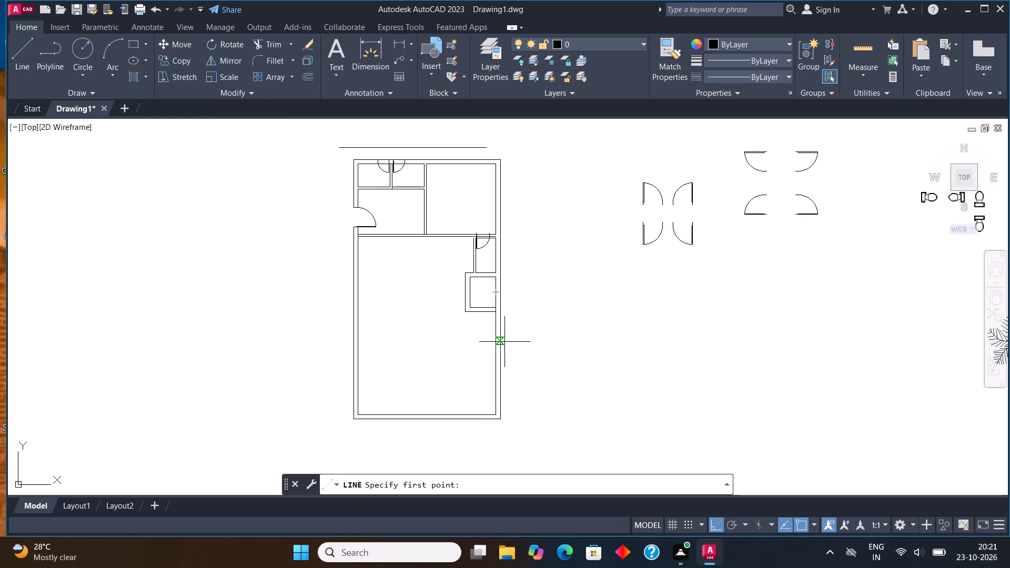
{"action": "scroll", "coordinate": [467, 309], "scroll_direction": "up", "scroll_amount": 1}
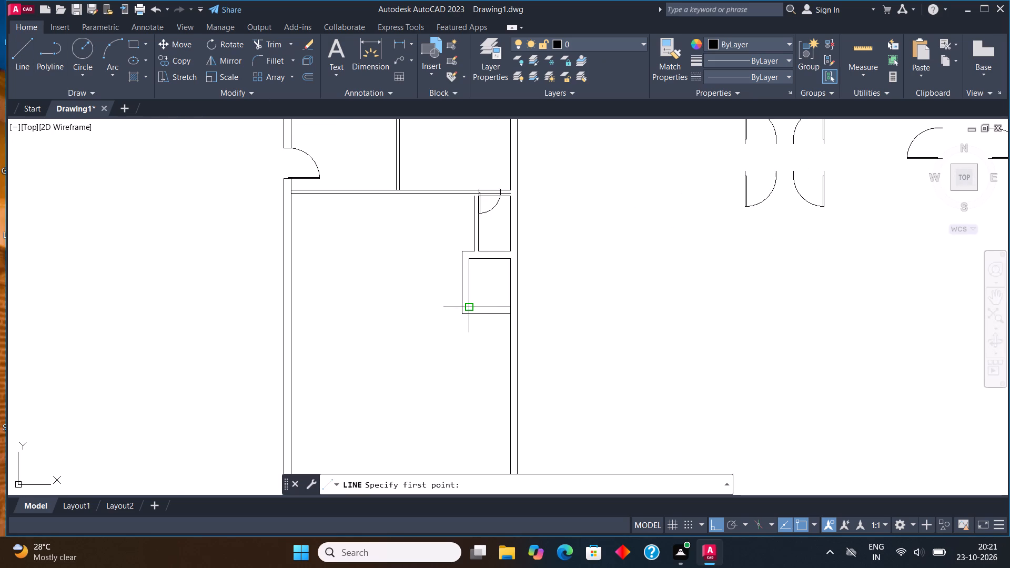
{"action": "scroll", "coordinate": [462, 316], "scroll_direction": "up", "scroll_amount": 1}
{"action": "left_click", "coordinate": [462, 316]}
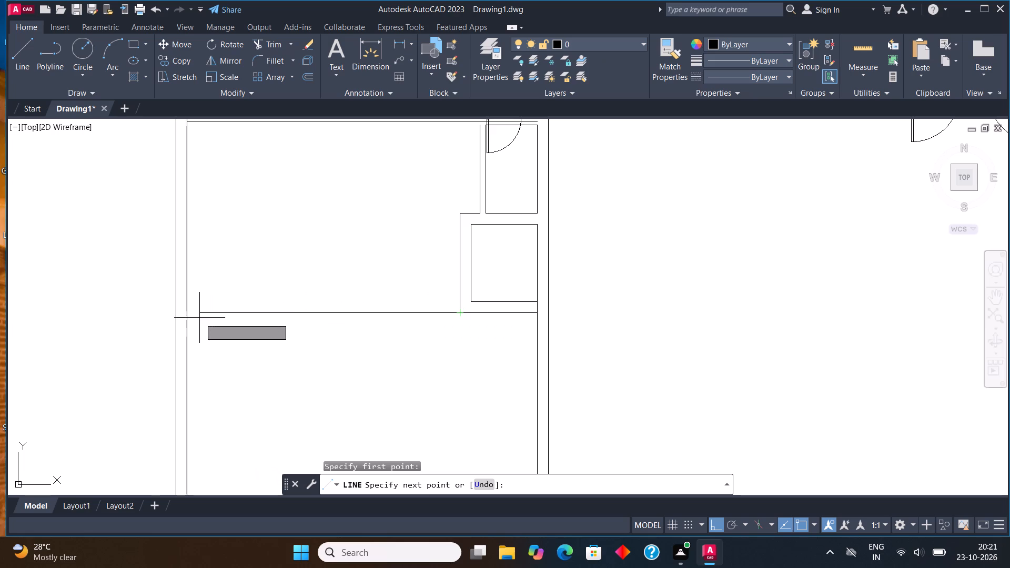
{"action": "left_click", "coordinate": [193, 310]}
Draw a parallel horizontal line from the small square room's inner bottom-left corner to the left outer wall's inner face.
{"action": "left_click", "coordinate": [17, 55]}
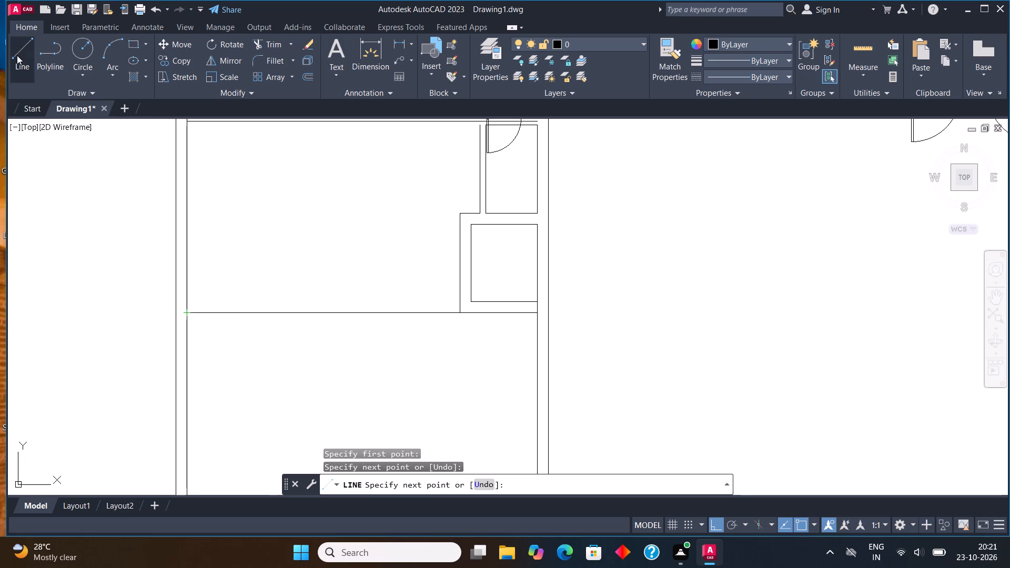
{"action": "scroll", "coordinate": [474, 308], "scroll_direction": "up", "scroll_amount": 2}
{"action": "left_click", "coordinate": [460, 293]}
{"action": "scroll", "coordinate": [459, 293], "scroll_direction": "down", "scroll_amount": 3}
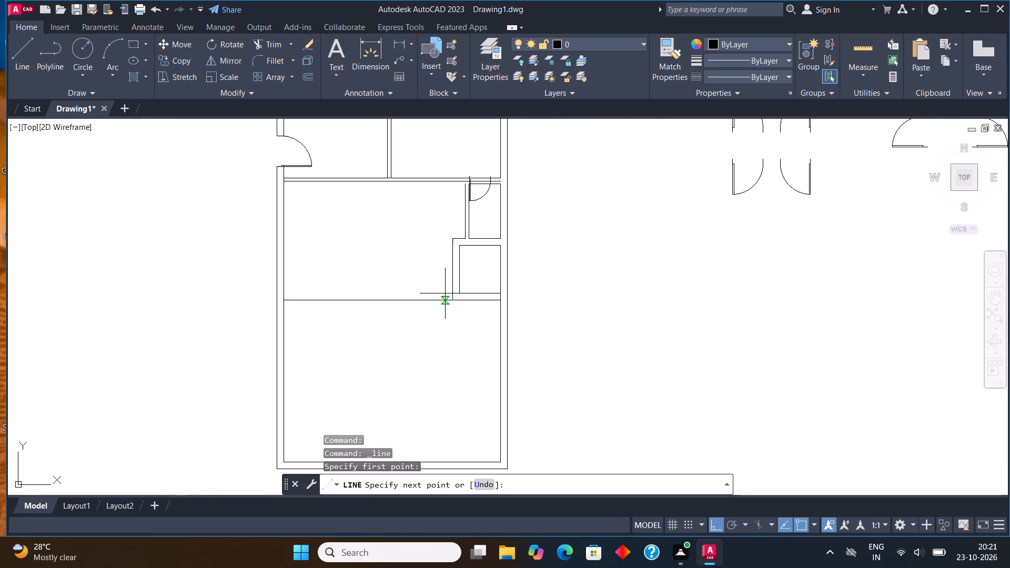
{"action": "scroll", "coordinate": [287, 292], "scroll_direction": "up", "scroll_amount": 4}
{"action": "left_click", "coordinate": [256, 299]}
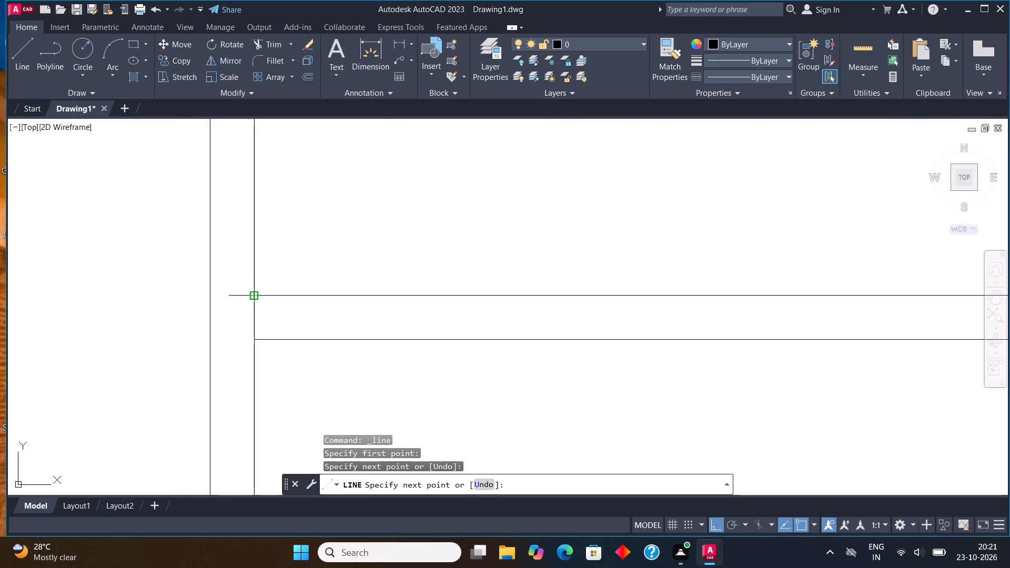
{"action": "key", "text": "Escape"}
Draw a small room outline from the horizontal wall's lower-left corner: 5' down, 2'9" across, and back up to the wall.
{"action": "scroll", "coordinate": [380, 248], "scroll_direction": "down", "scroll_amount": 3}
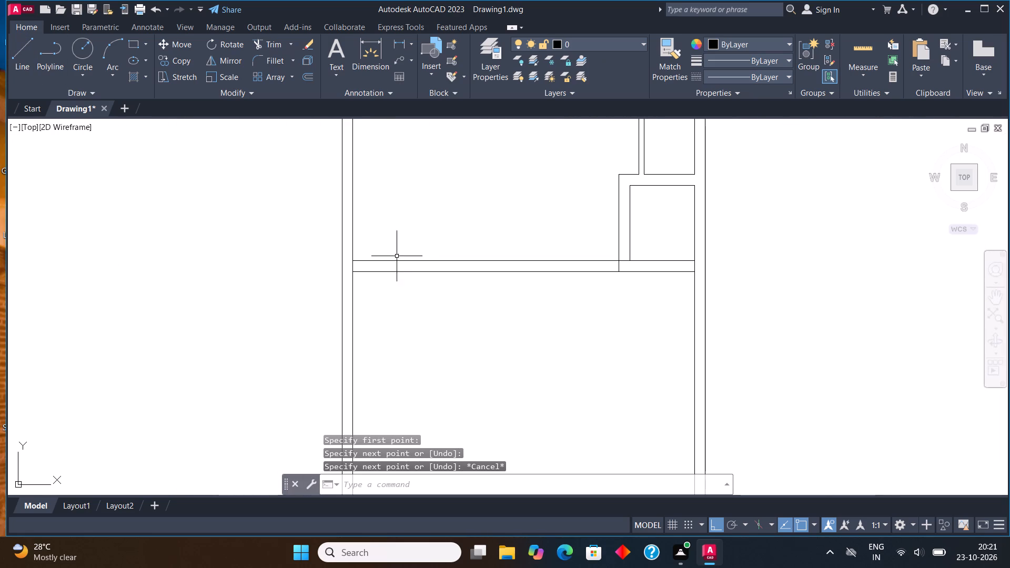
{"action": "middle_click_drag", "start_coordinate": [485, 289], "coordinate": [413, 229]}
{"action": "scroll", "coordinate": [413, 229], "scroll_direction": "down", "scroll_amount": 2}
{"action": "scroll", "coordinate": [390, 243], "scroll_direction": "up", "scroll_amount": 3}
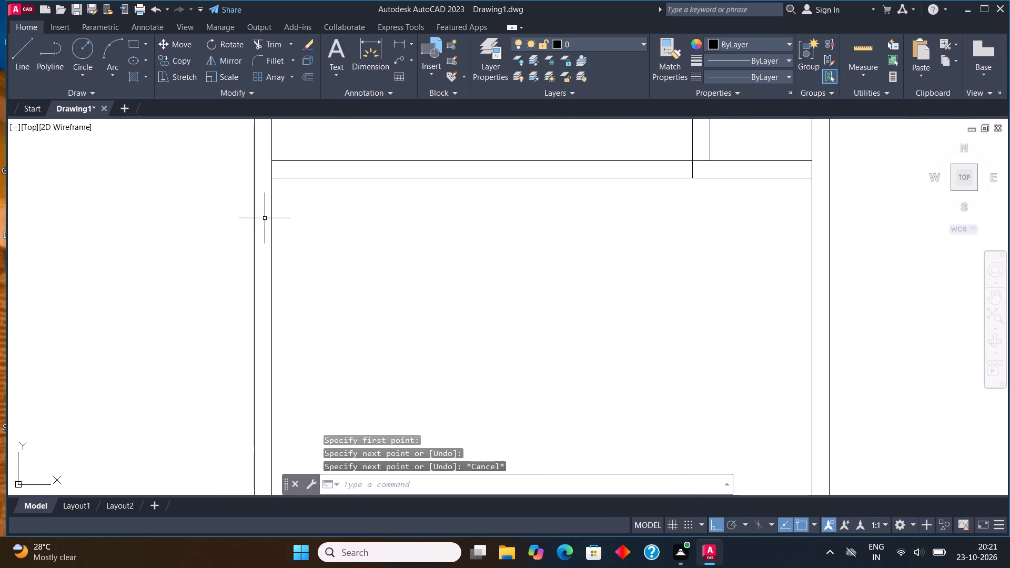
{"action": "left_click", "coordinate": [13, 55]}
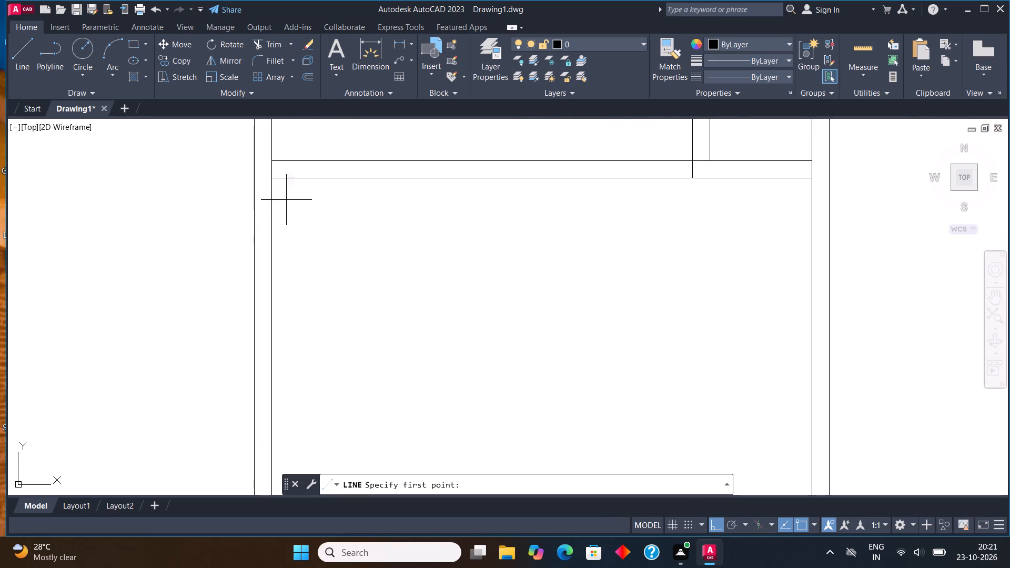
{"action": "scroll", "coordinate": [258, 180], "scroll_direction": "up", "scroll_amount": 2}
{"action": "left_click", "coordinate": [286, 174]}
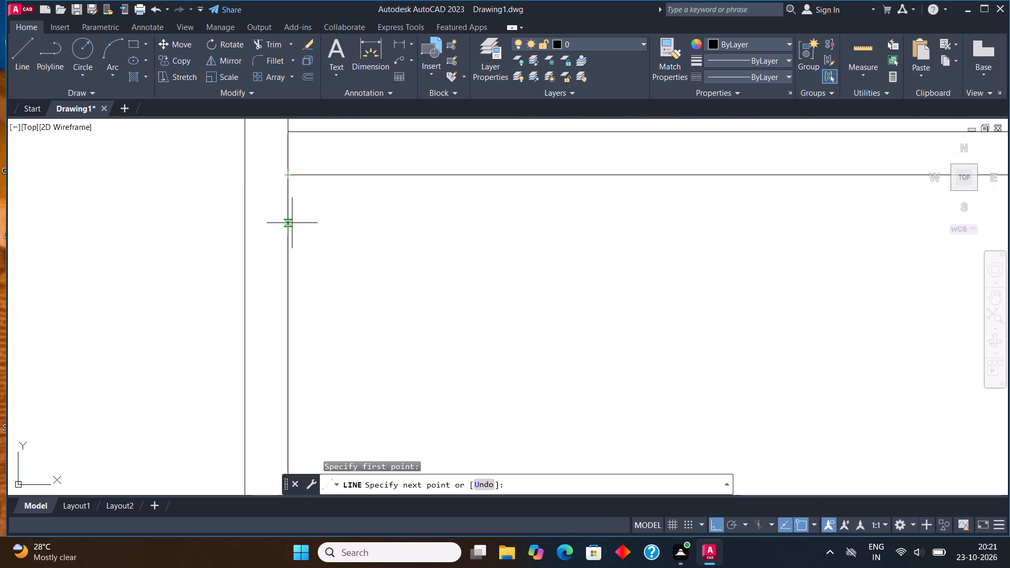
{"action": "type", "text": "5'"}
{"action": "key", "text": "Return"}
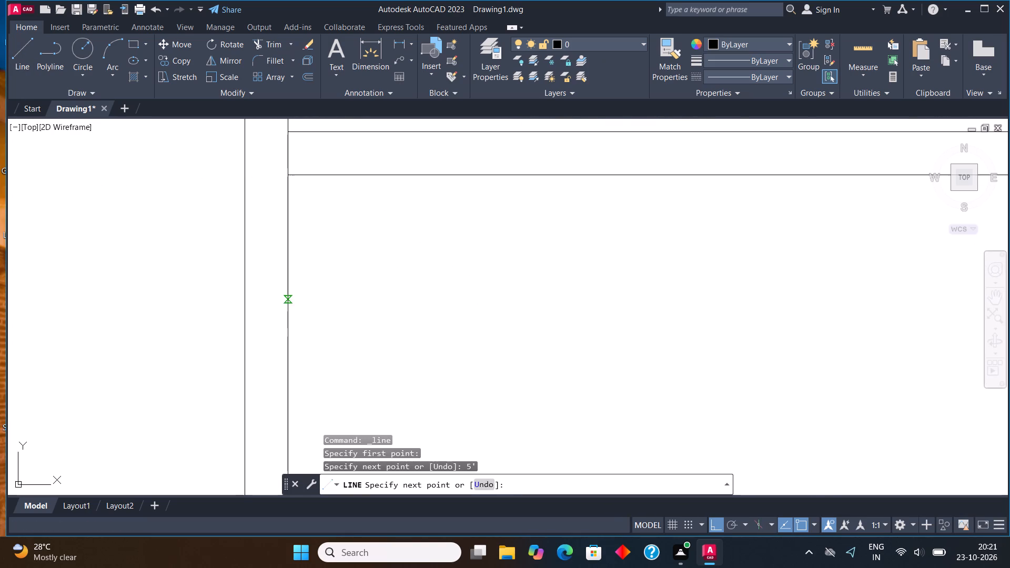
{"action": "scroll", "coordinate": [464, 226], "scroll_direction": "down", "scroll_amount": 3}
{"action": "scroll", "coordinate": [467, 250], "scroll_direction": "up", "scroll_amount": 1}
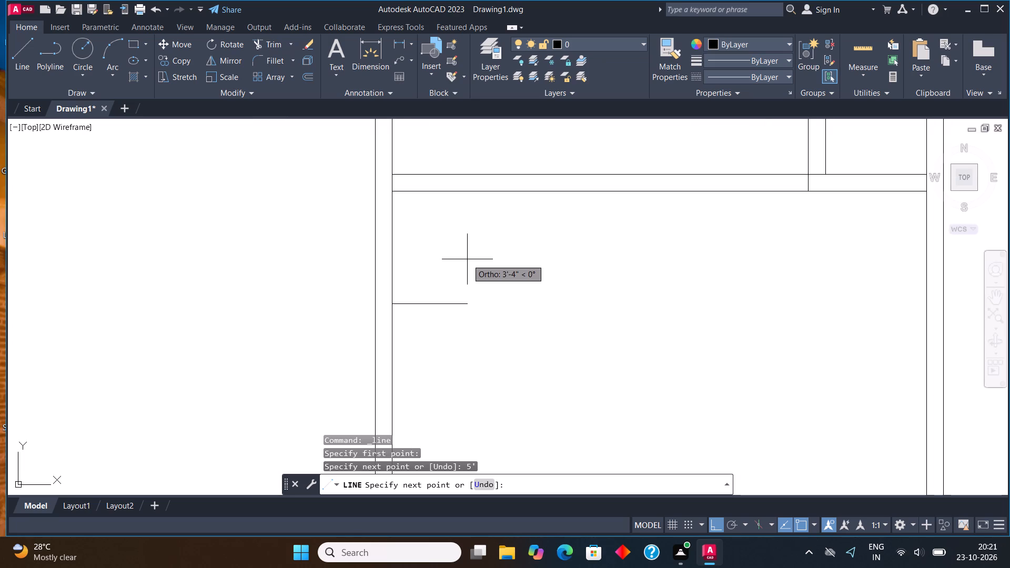
{"action": "type", "text": "2'9\""}
{"action": "key", "text": "Return"}
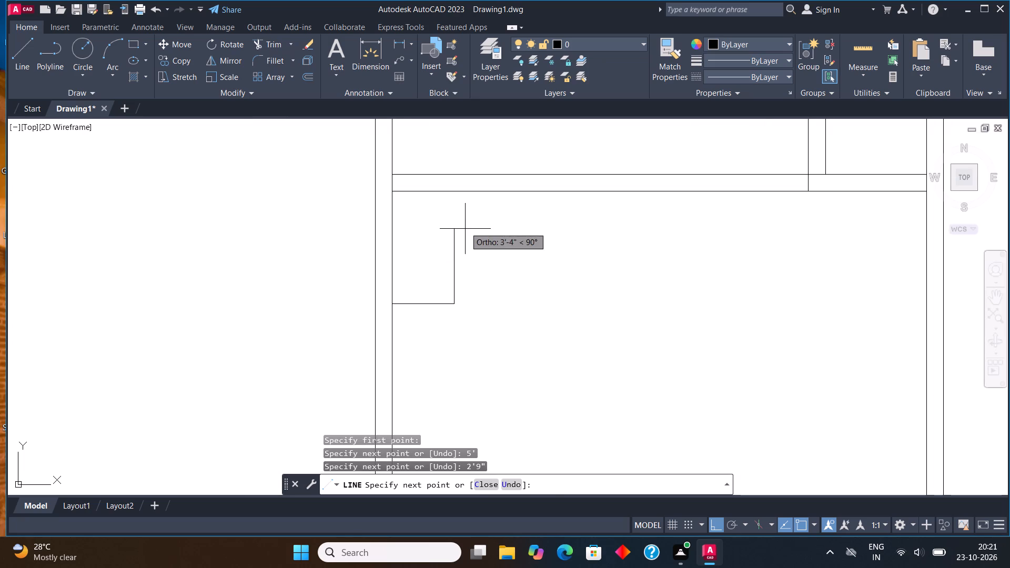
{"action": "left_click", "coordinate": [454, 195]}
{"action": "key", "text": "Escape"}
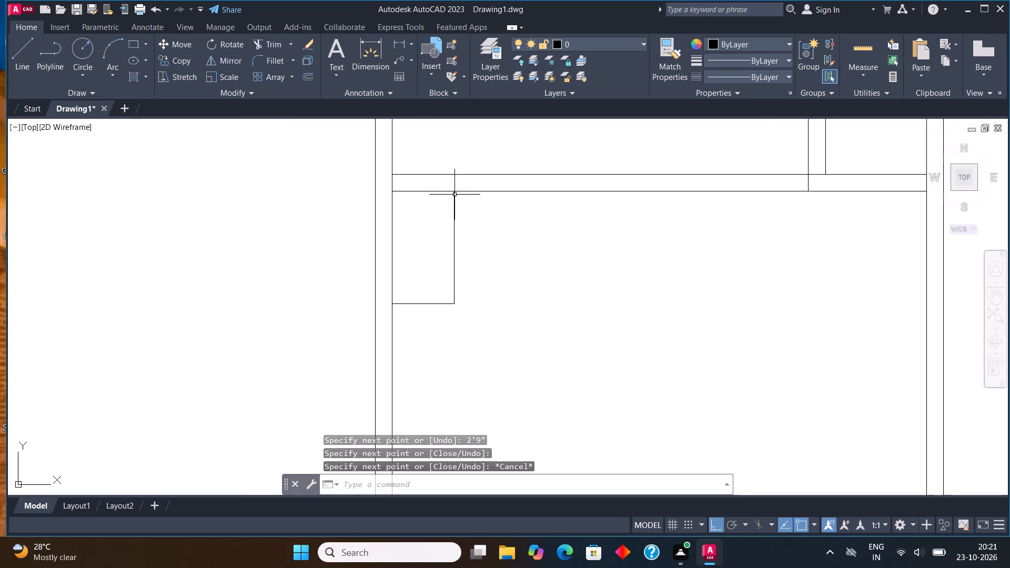
Offset the new small room's vertical and bottom lines outward by 4.5".
{"action": "left_click_drag", "start_coordinate": [481, 333], "coordinate": [477, 323]}
{"action": "left_click", "coordinate": [441, 263]}
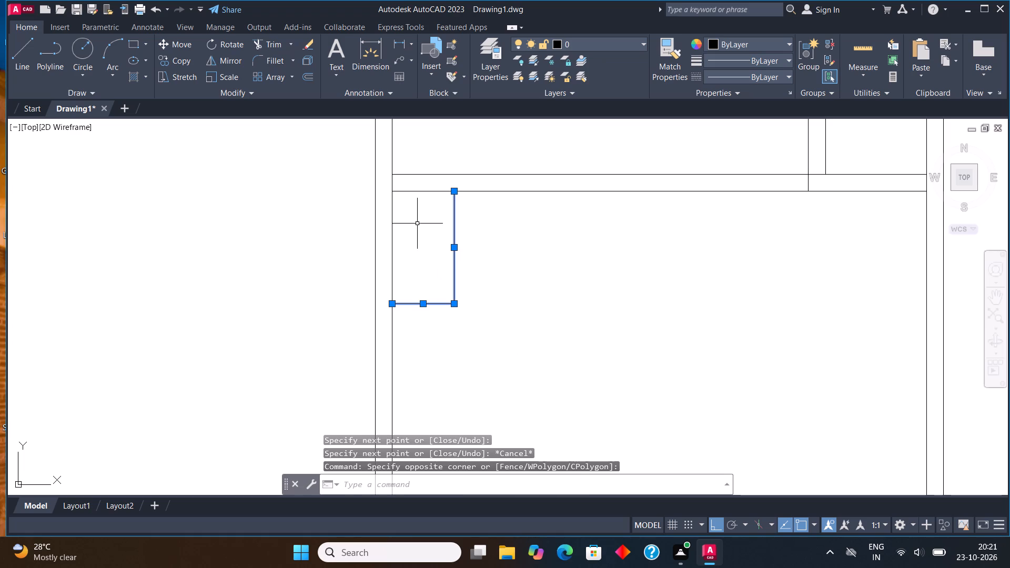
{"action": "left_click", "coordinate": [310, 78]}
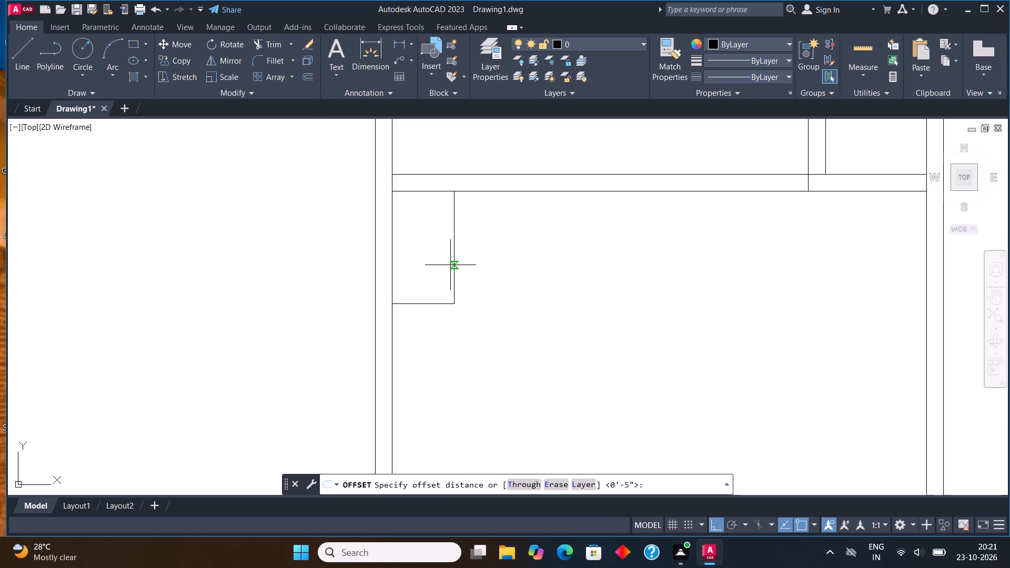
{"action": "left_click", "coordinate": [450, 265]}
{"action": "type", "text": "4.5\""}
{"action": "key", "text": "Return"}
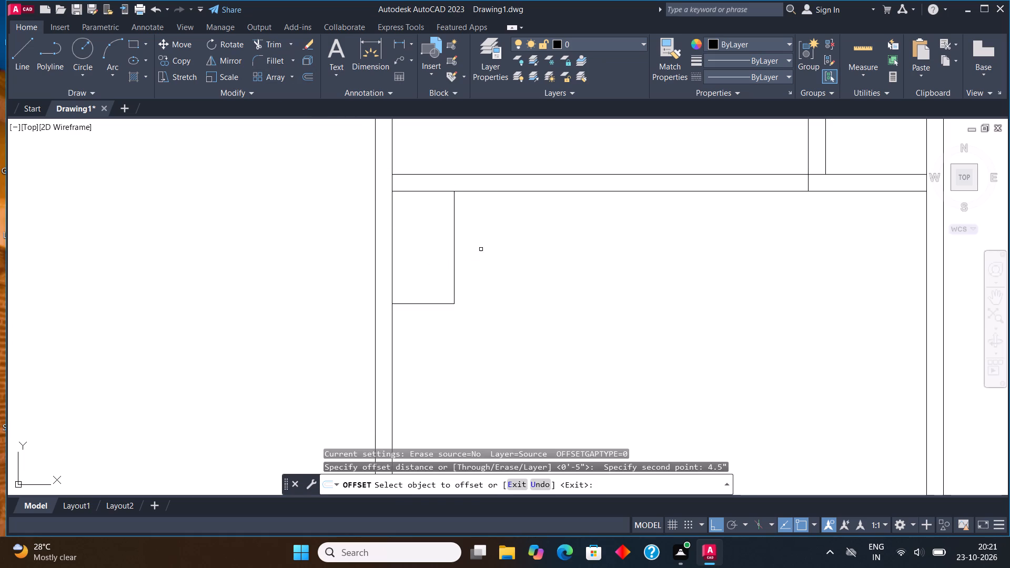
{"action": "left_click", "coordinate": [454, 230]}
{"action": "left_click", "coordinate": [487, 252]}
{"action": "left_click", "coordinate": [421, 307]}
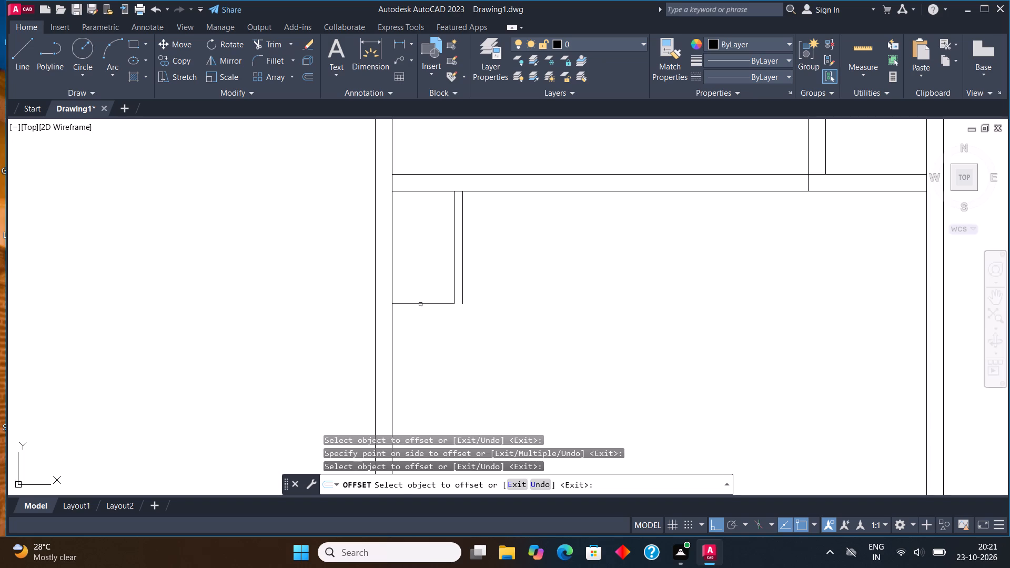
{"action": "left_click", "coordinate": [420, 302]}
{"action": "left_click", "coordinate": [420, 332]}
Fillet the two offset lines together to close the small room's outer bottom-right corner.
{"action": "left_click", "coordinate": [274, 56]}
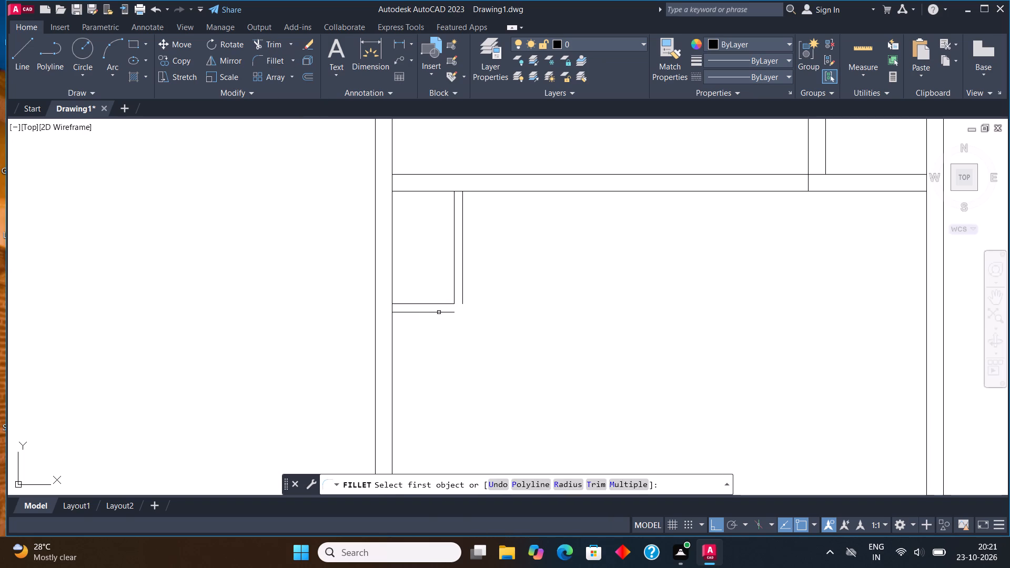
{"action": "left_click", "coordinate": [437, 313]}
{"action": "left_click", "coordinate": [462, 282]}
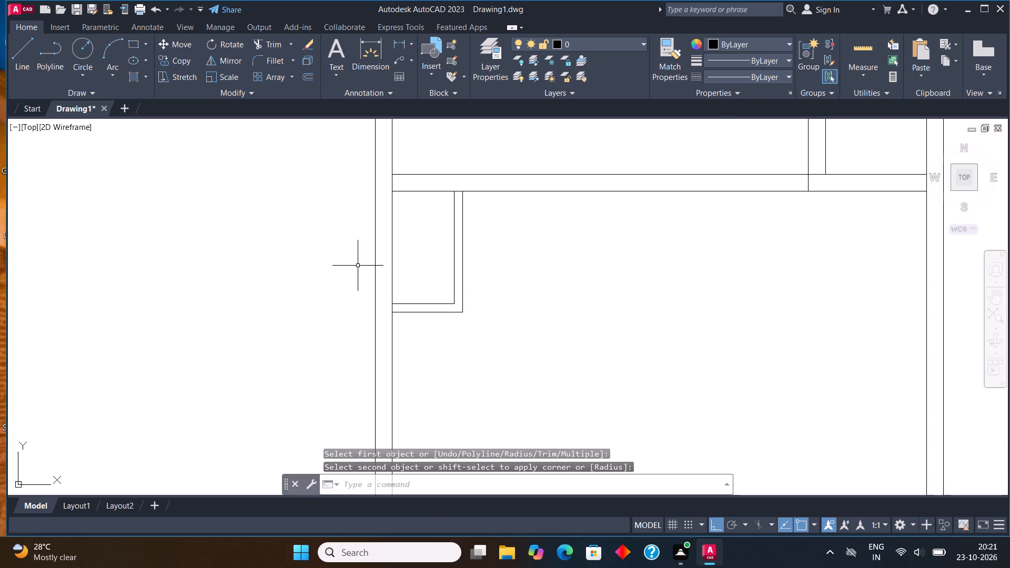
Draw a vertical line about 8'-6" long downward from the small room's outer bottom-right corner.
{"action": "scroll", "coordinate": [355, 267], "scroll_direction": "down", "scroll_amount": 3}
{"action": "scroll", "coordinate": [423, 290], "scroll_direction": "up", "scroll_amount": 2}
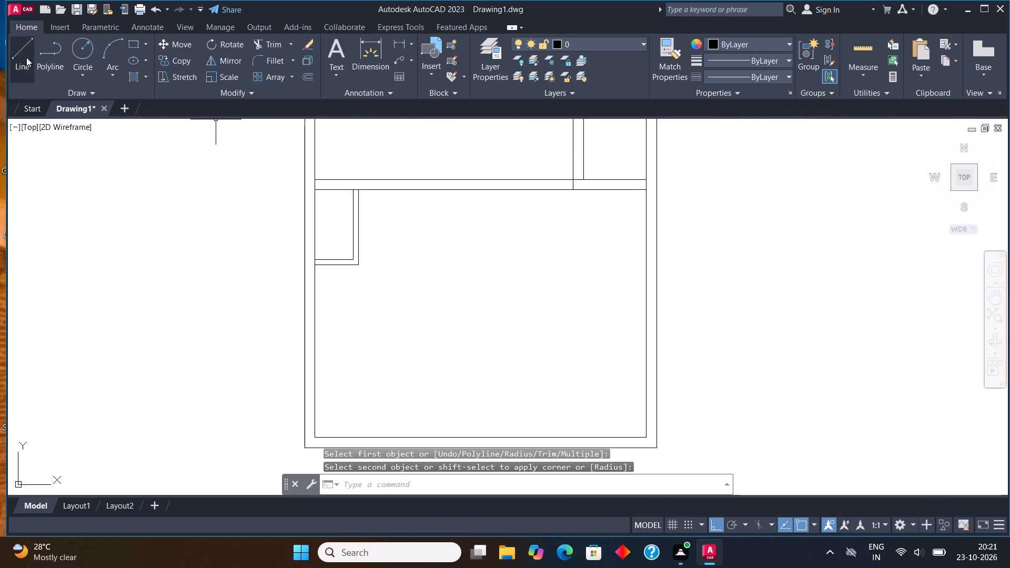
{"action": "left_click", "coordinate": [25, 56]}
{"action": "scroll", "coordinate": [353, 257], "scroll_direction": "up", "scroll_amount": 1}
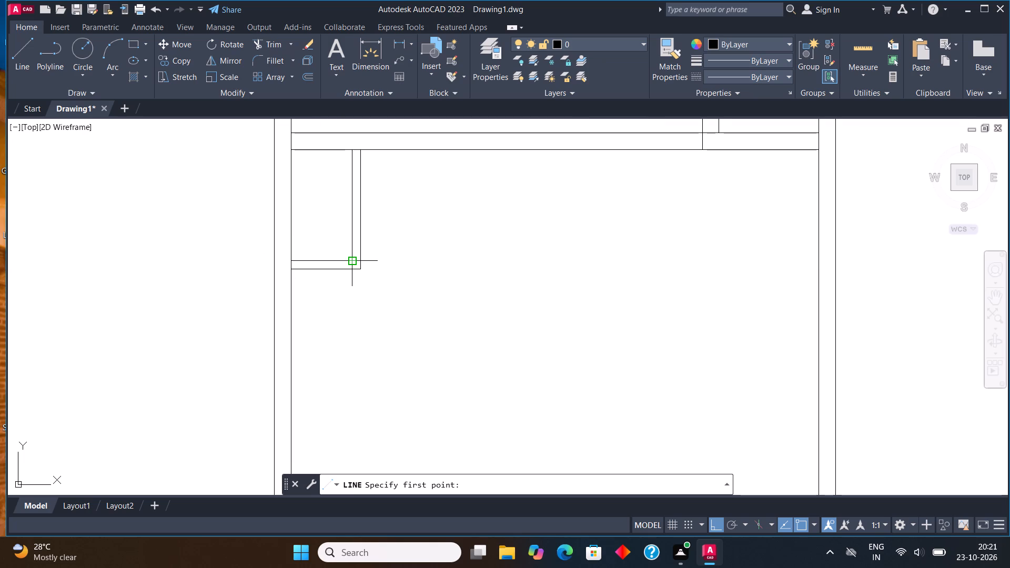
{"action": "left_click", "coordinate": [359, 266]}
{"action": "scroll", "coordinate": [359, 266], "scroll_direction": "down", "scroll_amount": 3}
{"action": "scroll", "coordinate": [359, 299], "scroll_direction": "up", "scroll_amount": 2}
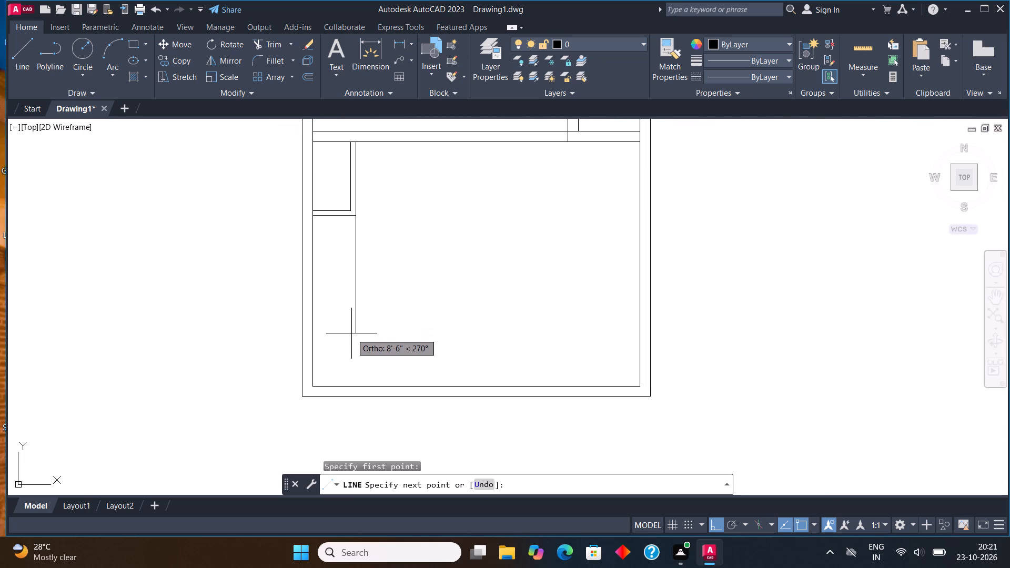
{"action": "left_click", "coordinate": [351, 334]}
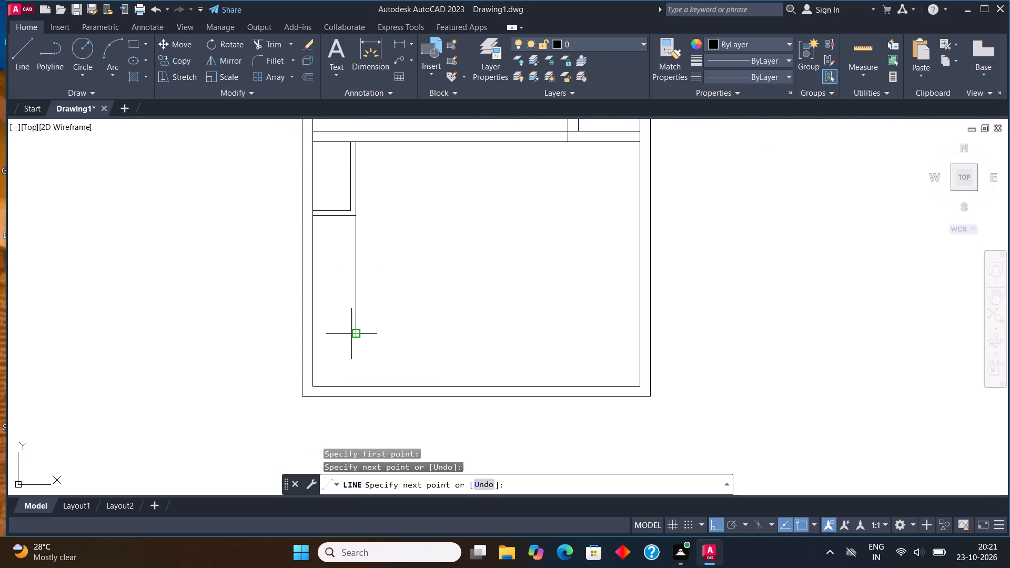
{"action": "key", "text": "Escape"}
Offset the new vertical line 2" toward the left outer wall to form a thin partition.
{"action": "left_click", "coordinate": [371, 290]}
{"action": "left_click", "coordinate": [354, 269]}
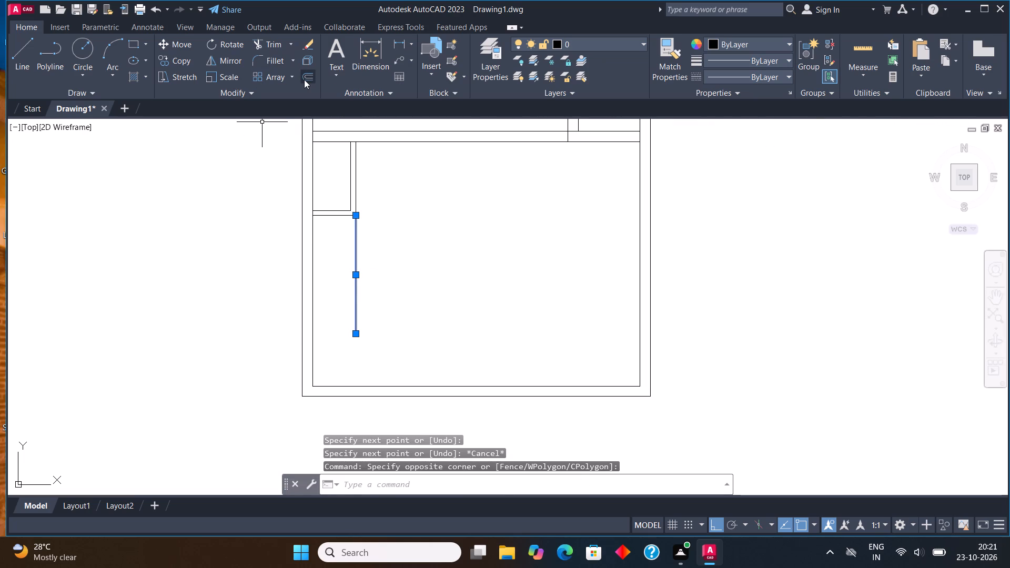
{"action": "left_click", "coordinate": [304, 79]}
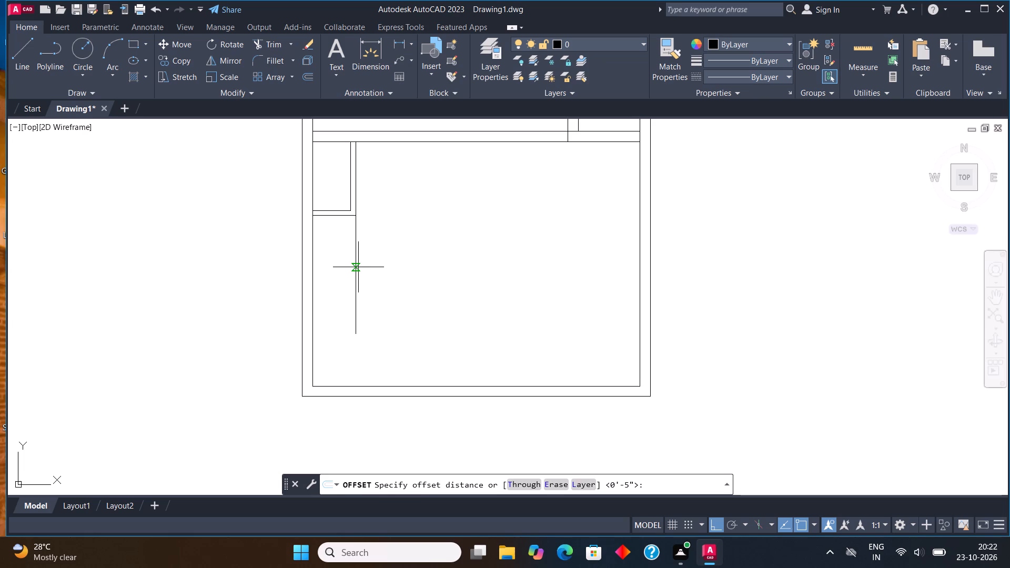
{"action": "left_click", "coordinate": [358, 267]}
{"action": "type", "text": "2\""}
{"action": "key", "text": "Return"}
{"action": "left_click", "coordinate": [333, 265]}
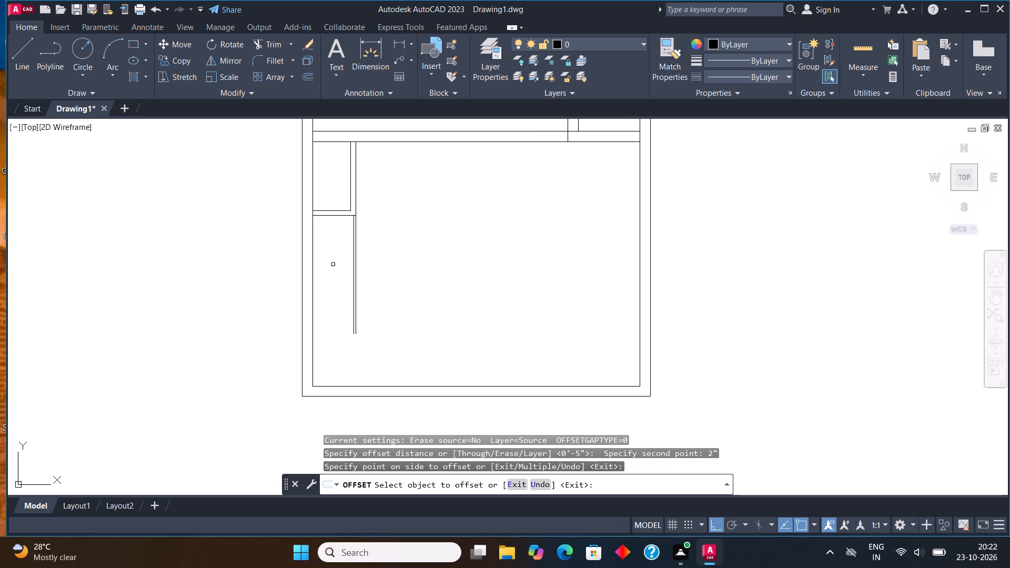
{"action": "key", "text": "Escape"}
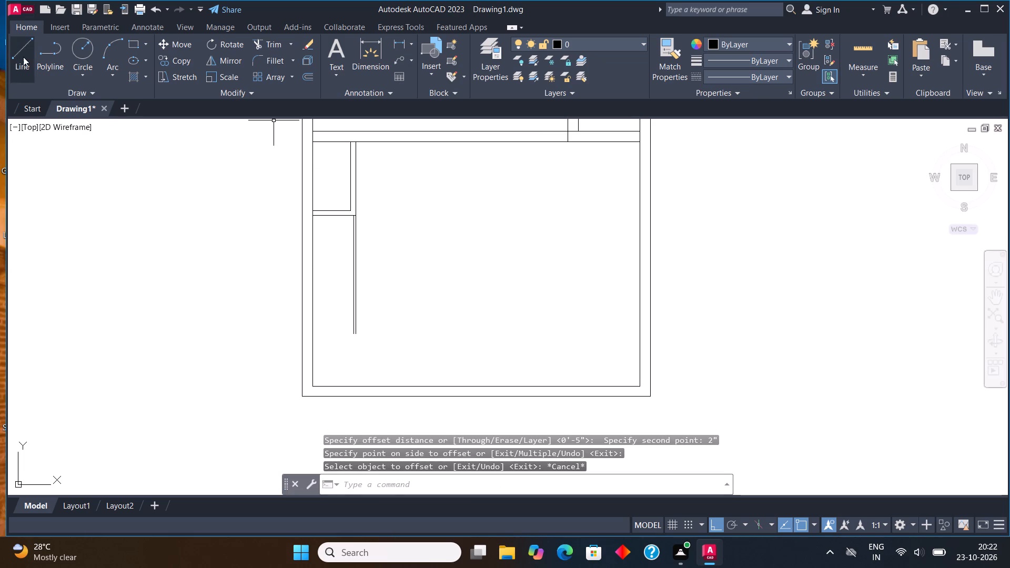
Draw connected lines from the bottom-left inner corner: 3'6" up, across to the thin partition's left line, down to the bottom wall, and back up.
{"action": "left_click", "coordinate": [23, 57]}
{"action": "middle_click_drag", "start_coordinate": [376, 280], "coordinate": [386, 226]}
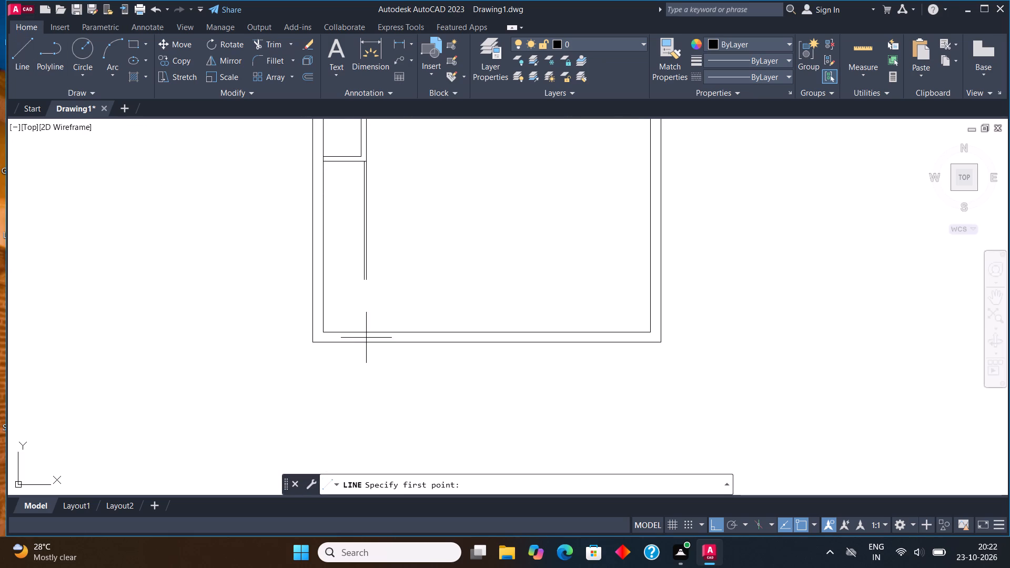
{"action": "left_click", "coordinate": [325, 331]}
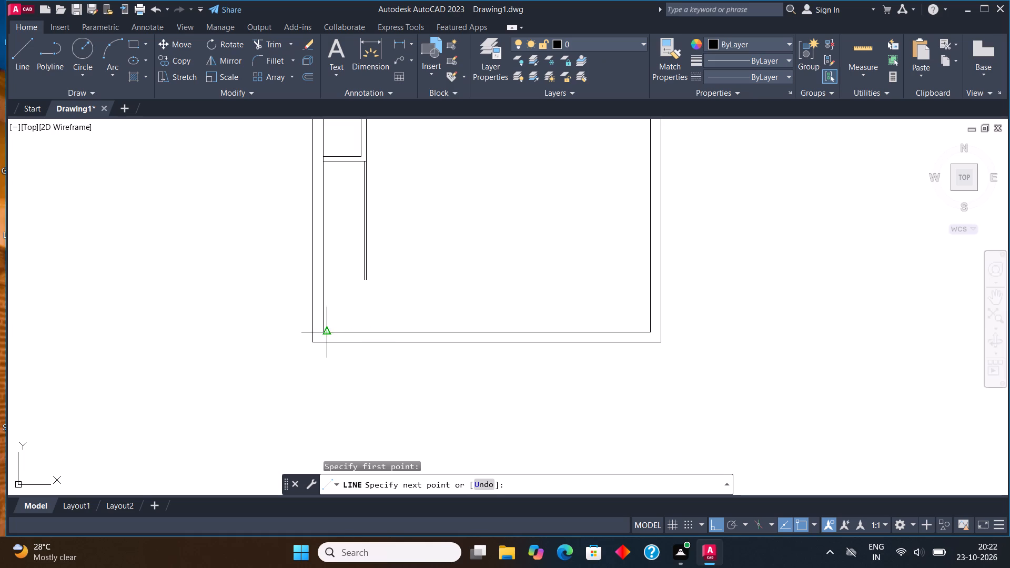
{"action": "type", "text": "3'6\""}
{"action": "key", "text": "Return"}
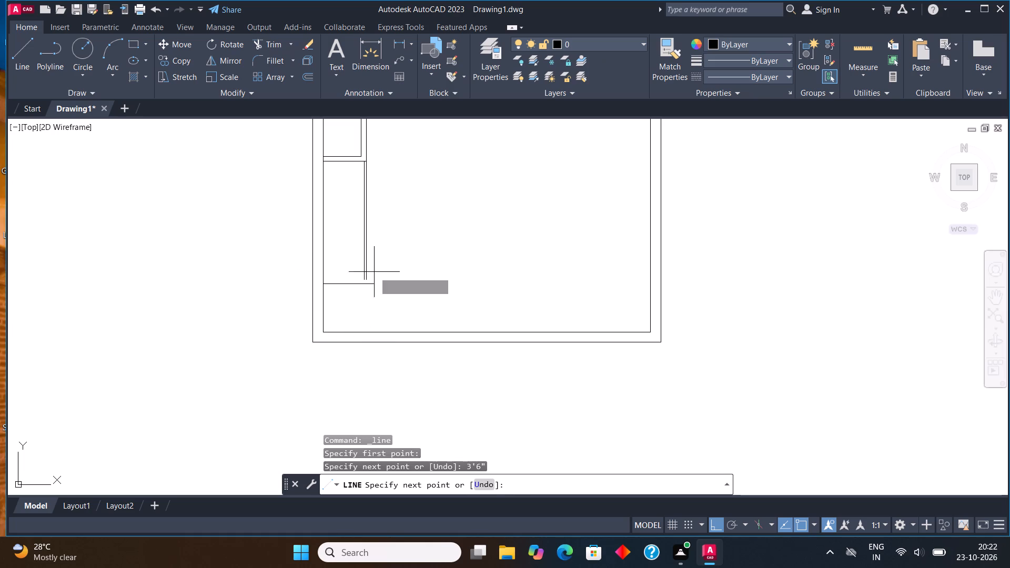
{"action": "scroll", "coordinate": [375, 302], "scroll_direction": "up", "scroll_amount": 2}
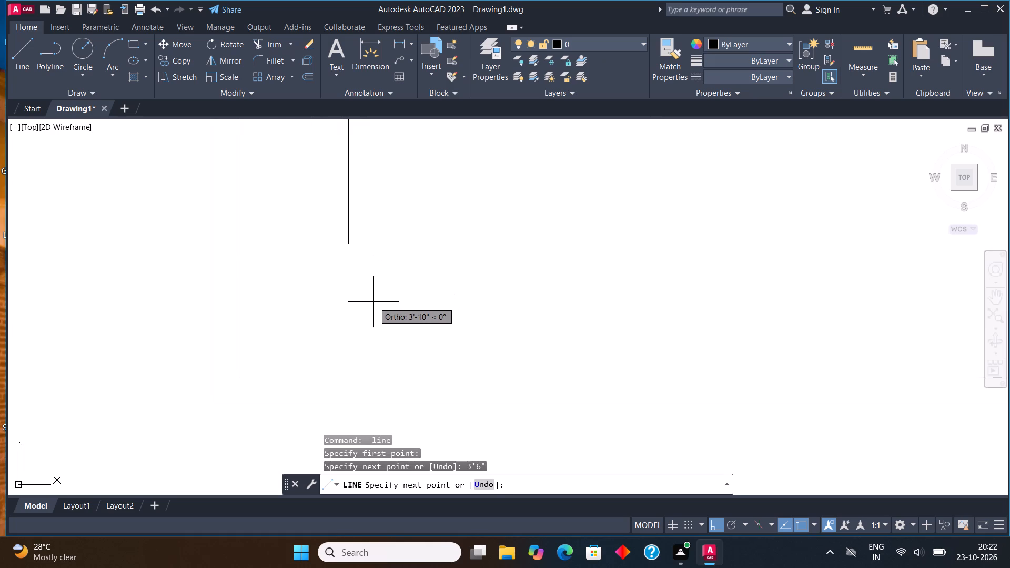
{"action": "left_click", "coordinate": [342, 262]}
{"action": "left_click", "coordinate": [341, 374]}
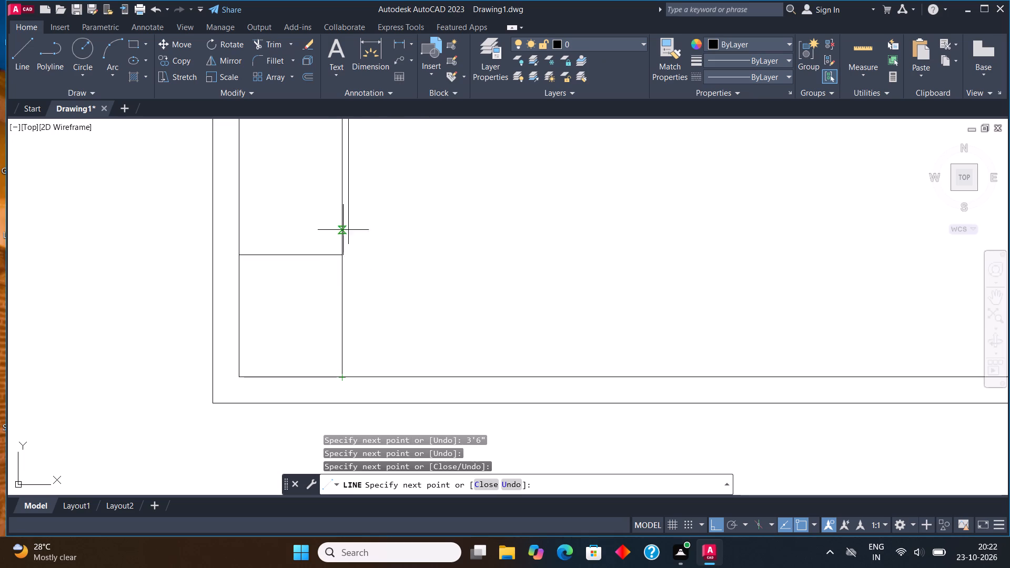
{"action": "left_click", "coordinate": [340, 214]}
{"action": "key", "text": "Escape"}
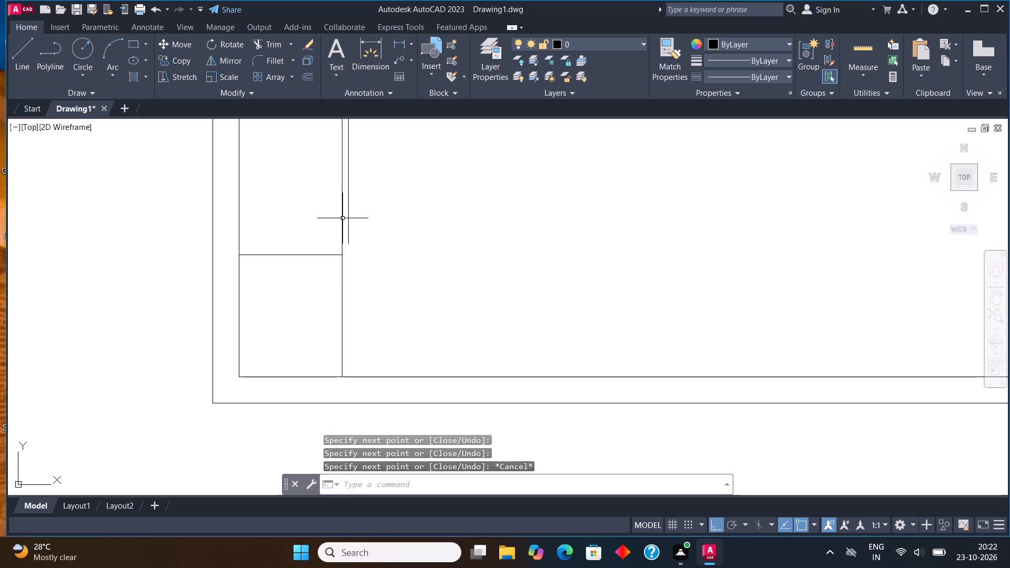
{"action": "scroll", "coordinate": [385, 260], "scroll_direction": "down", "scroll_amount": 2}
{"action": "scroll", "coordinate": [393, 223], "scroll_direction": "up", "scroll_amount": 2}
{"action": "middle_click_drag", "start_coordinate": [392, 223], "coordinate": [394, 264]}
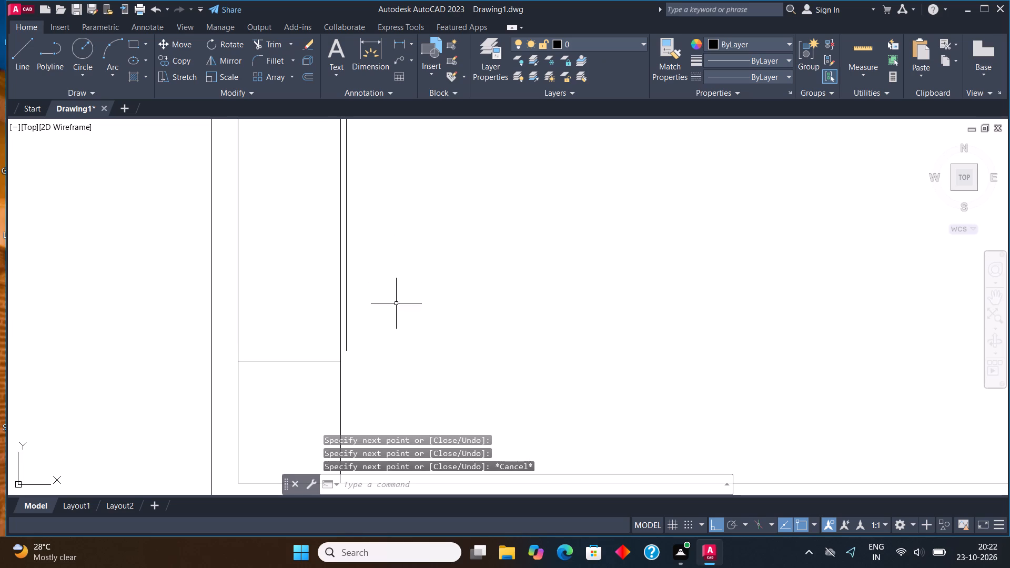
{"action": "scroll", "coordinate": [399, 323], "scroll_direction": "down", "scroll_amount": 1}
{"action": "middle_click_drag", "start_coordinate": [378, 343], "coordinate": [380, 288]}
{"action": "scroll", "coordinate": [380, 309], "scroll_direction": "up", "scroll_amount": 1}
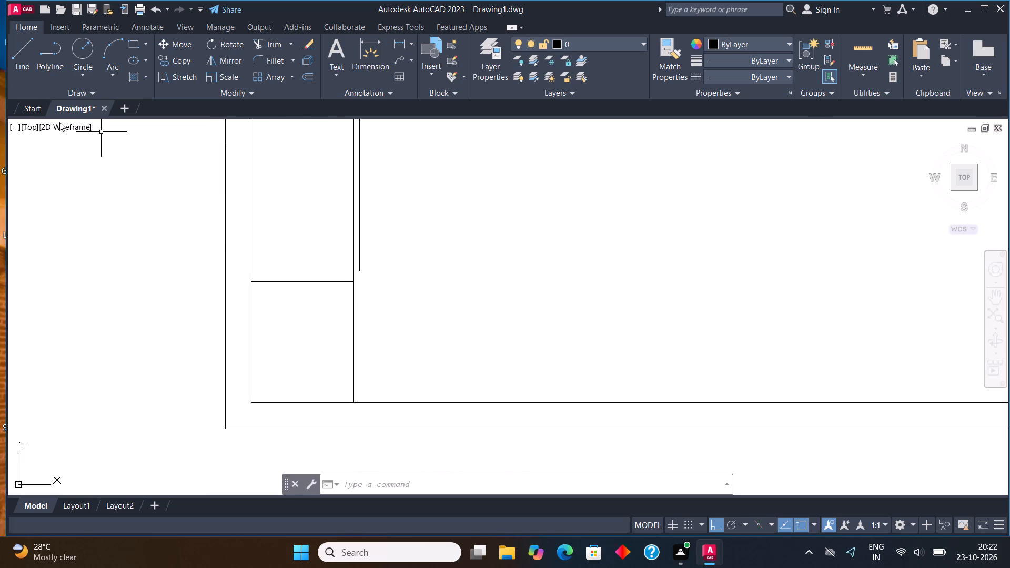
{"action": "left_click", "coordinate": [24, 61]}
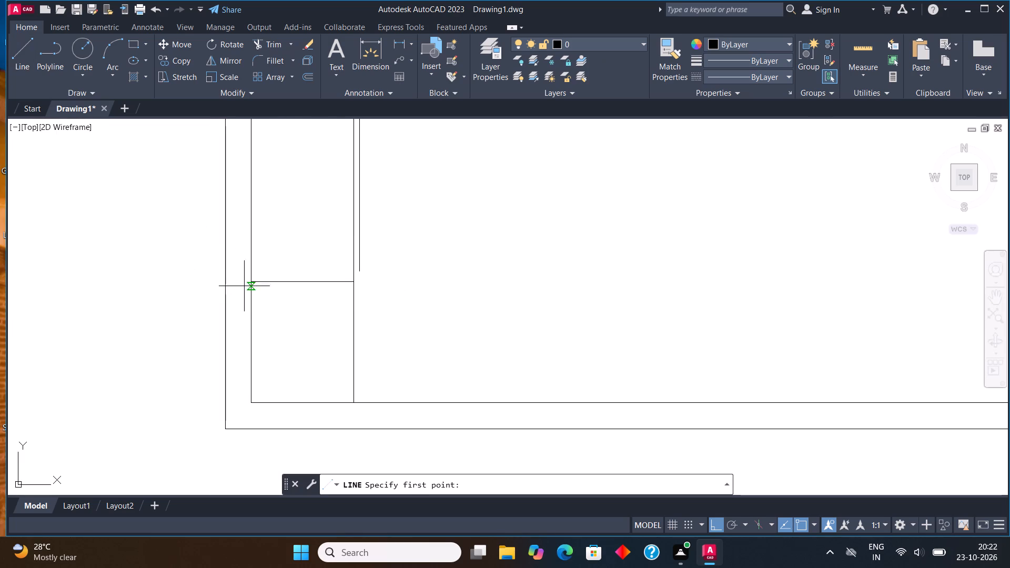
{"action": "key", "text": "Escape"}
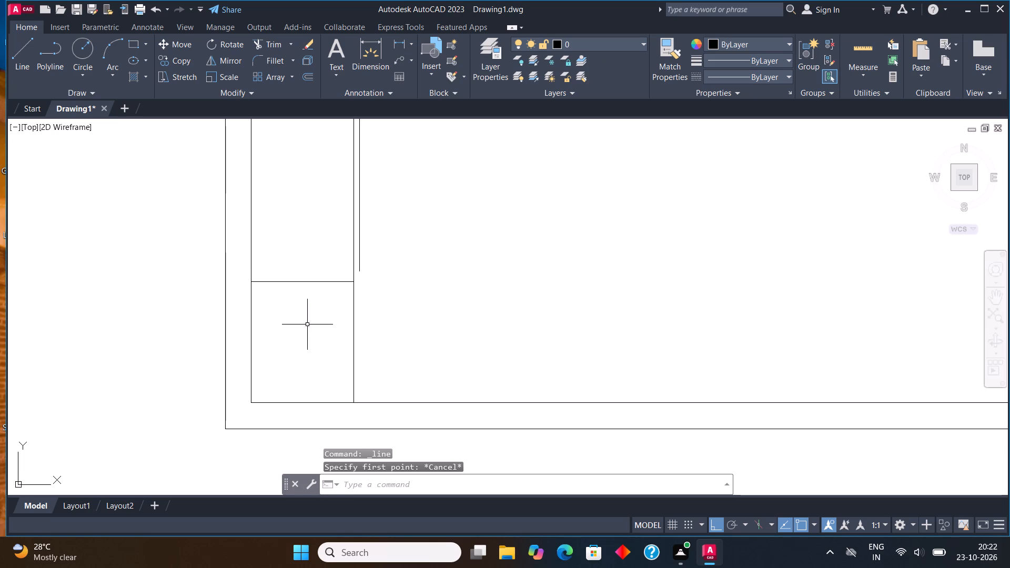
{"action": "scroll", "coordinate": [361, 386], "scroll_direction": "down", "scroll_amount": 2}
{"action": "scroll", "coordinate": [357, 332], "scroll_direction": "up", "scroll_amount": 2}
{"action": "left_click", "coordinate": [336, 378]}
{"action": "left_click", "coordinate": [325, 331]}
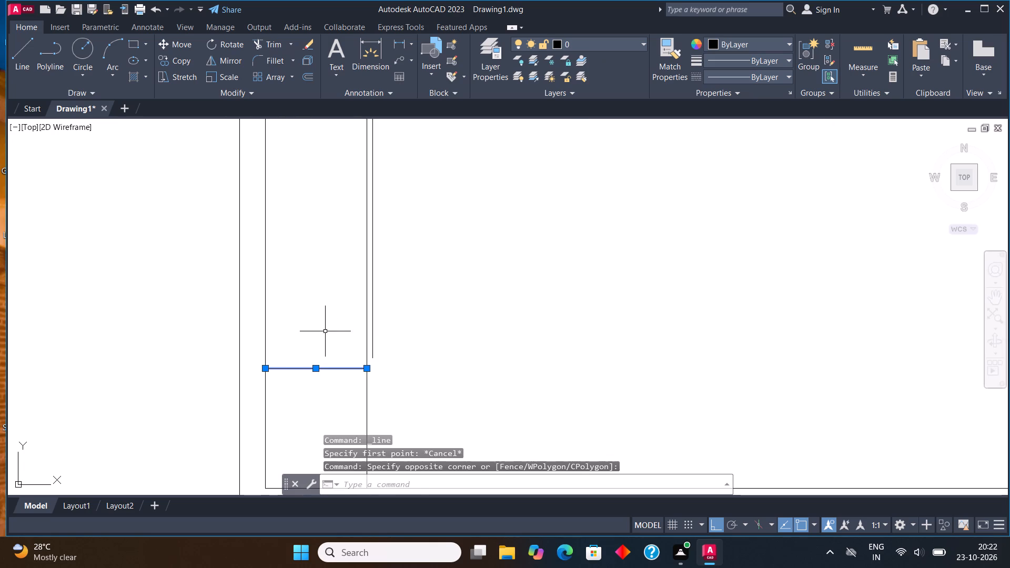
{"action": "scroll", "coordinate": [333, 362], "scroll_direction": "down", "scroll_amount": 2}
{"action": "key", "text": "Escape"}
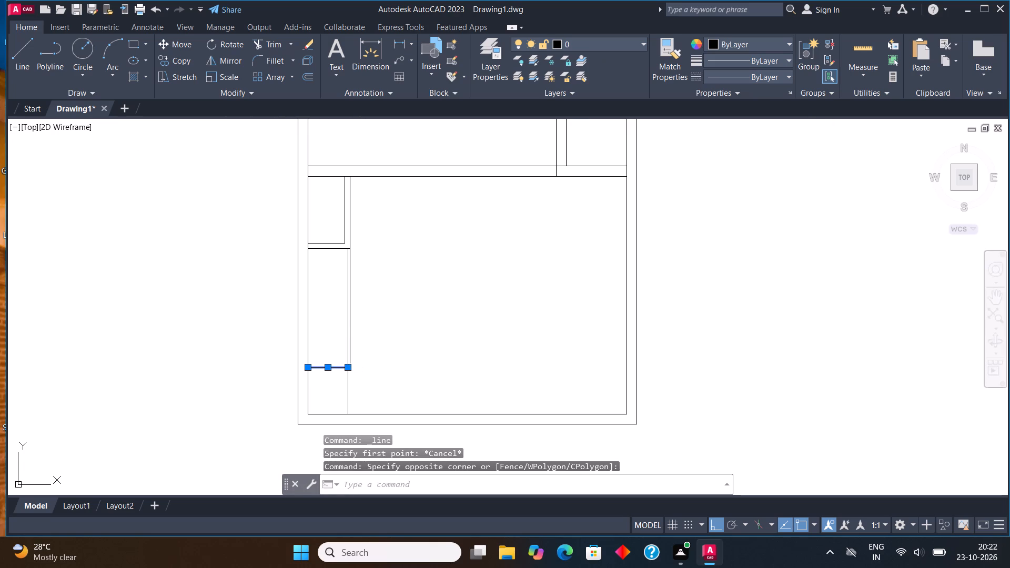
Offset the small room's outer bottom line downward four times at 10" spacing to start the stair treads.
{"action": "scroll", "coordinate": [329, 249], "scroll_direction": "up", "scroll_amount": 2}
{"action": "left_click", "coordinate": [329, 249]}
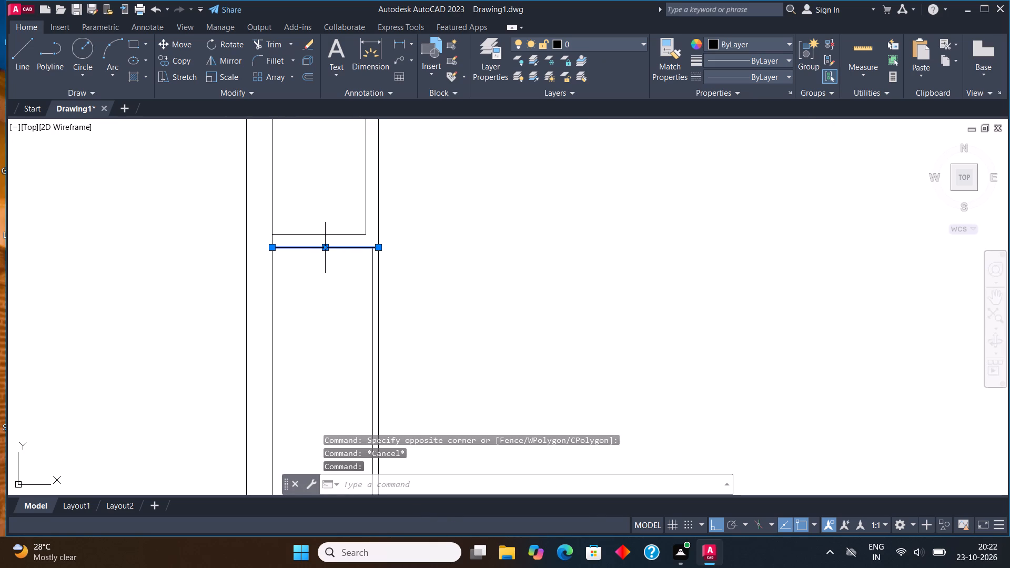
{"action": "left_click", "coordinate": [304, 77]}
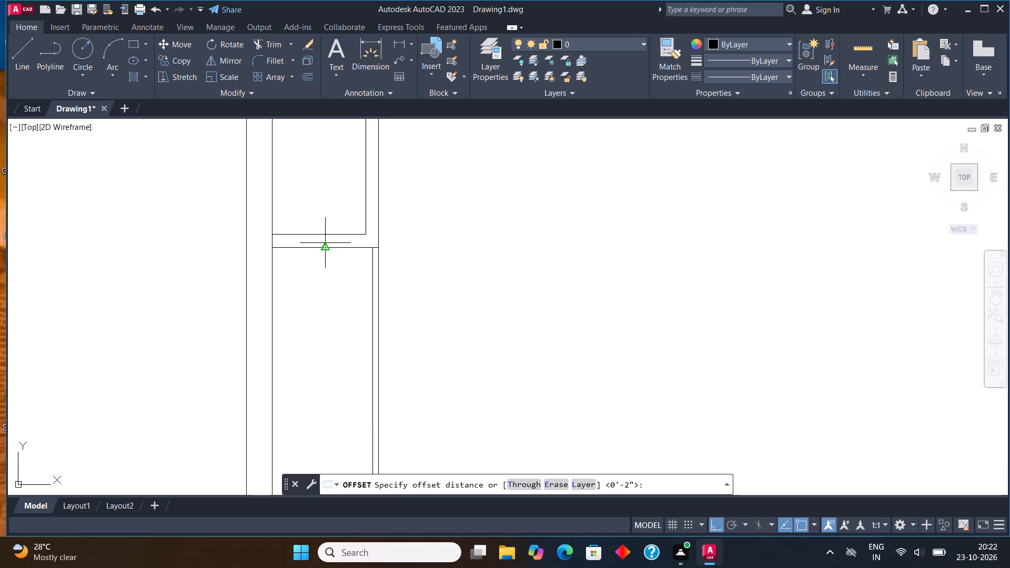
{"action": "left_click", "coordinate": [325, 247]}
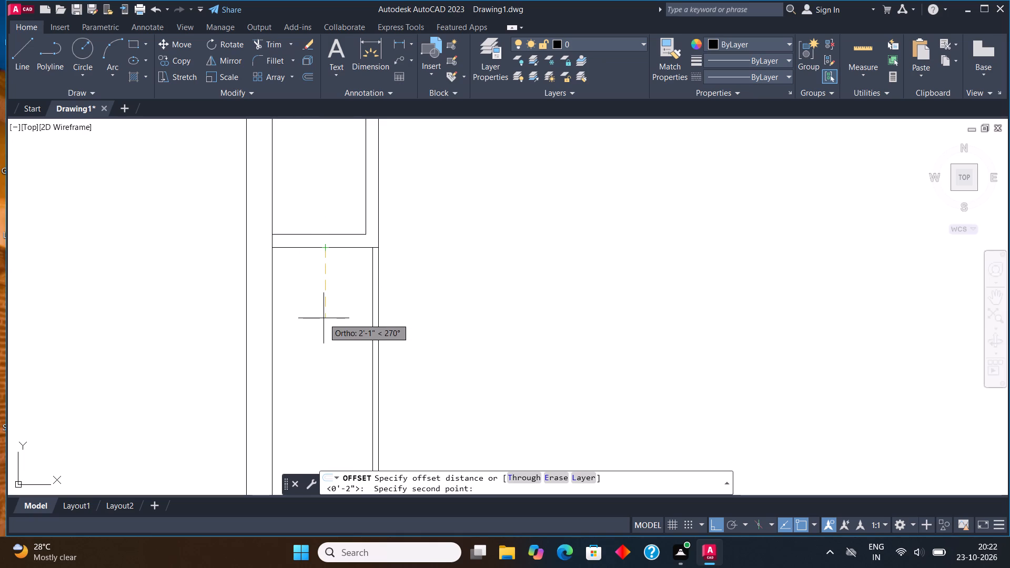
{"action": "type", "text": "10\""}
{"action": "key", "text": "Return"}
{"action": "left_click", "coordinate": [331, 331]}
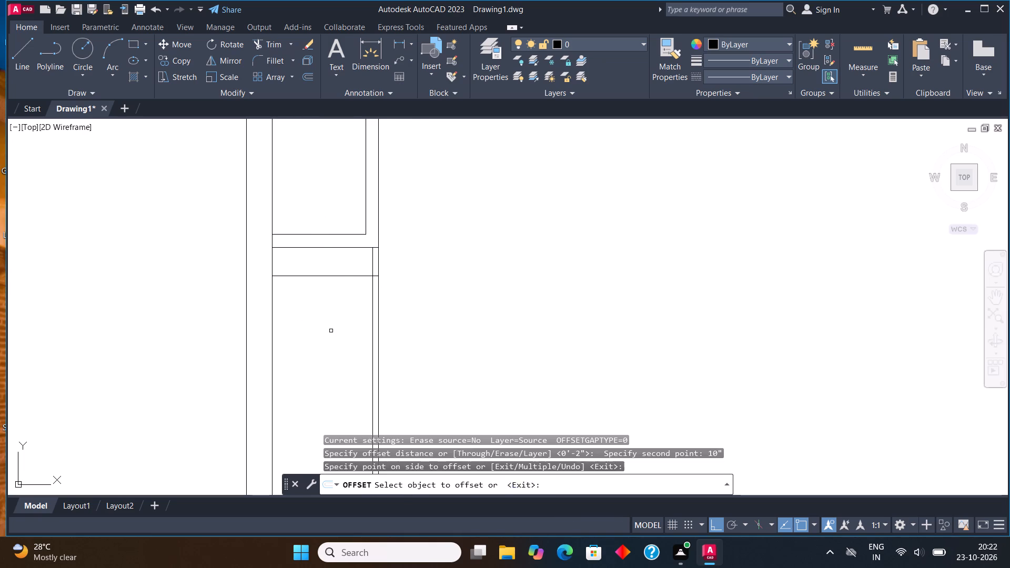
{"action": "left_click", "coordinate": [345, 278]}
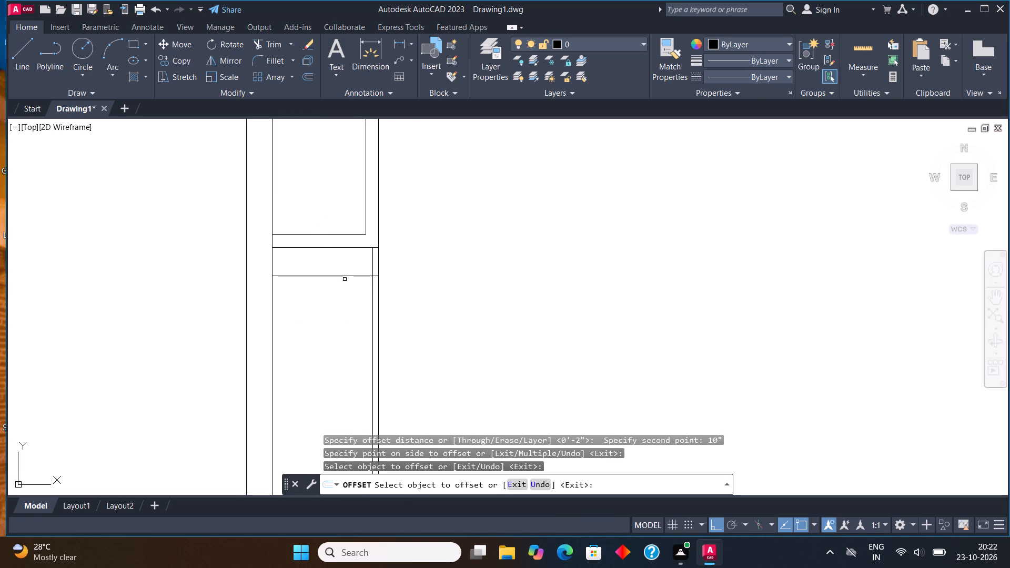
{"action": "left_click", "coordinate": [345, 311]}
{"action": "left_click", "coordinate": [343, 276]}
{"action": "left_click", "coordinate": [346, 312]}
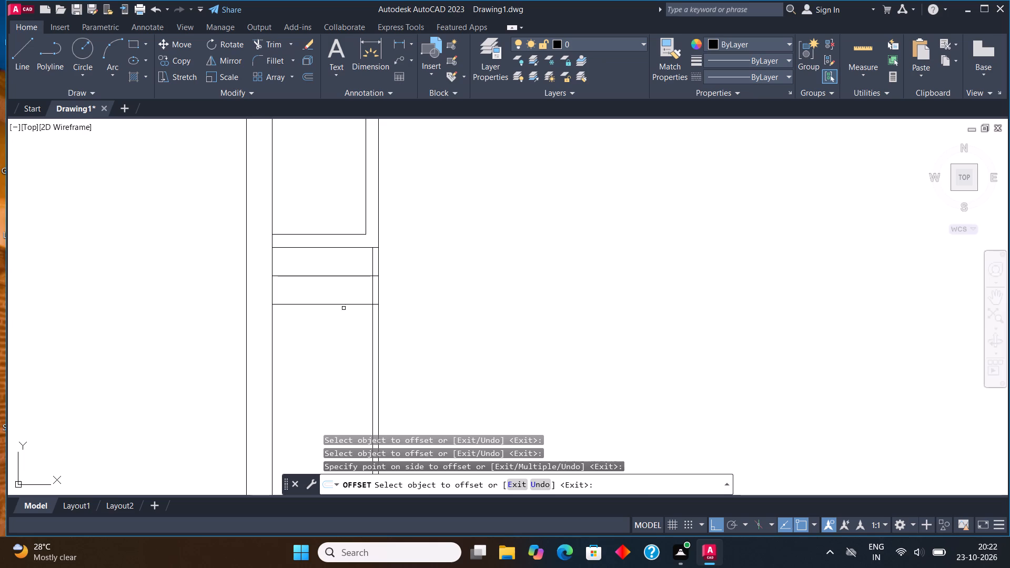
{"action": "left_click", "coordinate": [343, 307]}
{"action": "left_click", "coordinate": [338, 302]}
{"action": "left_click", "coordinate": [338, 336]}
{"action": "left_click_drag", "start_coordinate": [336, 332], "coordinate": [336, 361]}
{"action": "left_click", "coordinate": [327, 377]}
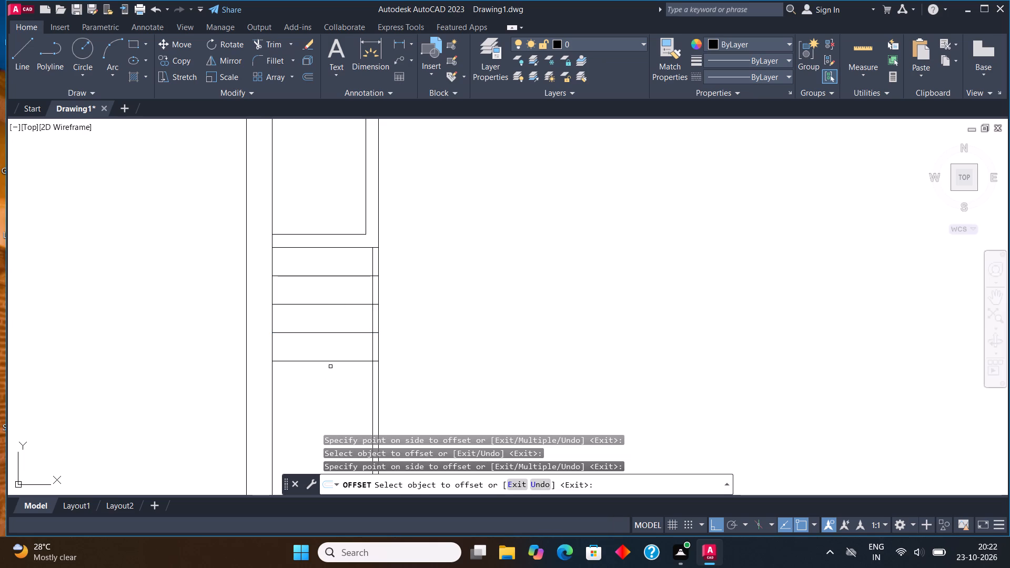
Continue offsetting the lowest tread line downward at 10" spacing to add six more treads above the landing.
{"action": "middle_click_drag", "start_coordinate": [335, 346], "coordinate": [369, 205]}
{"action": "left_click", "coordinate": [370, 221]}
{"action": "left_click", "coordinate": [365, 251]}
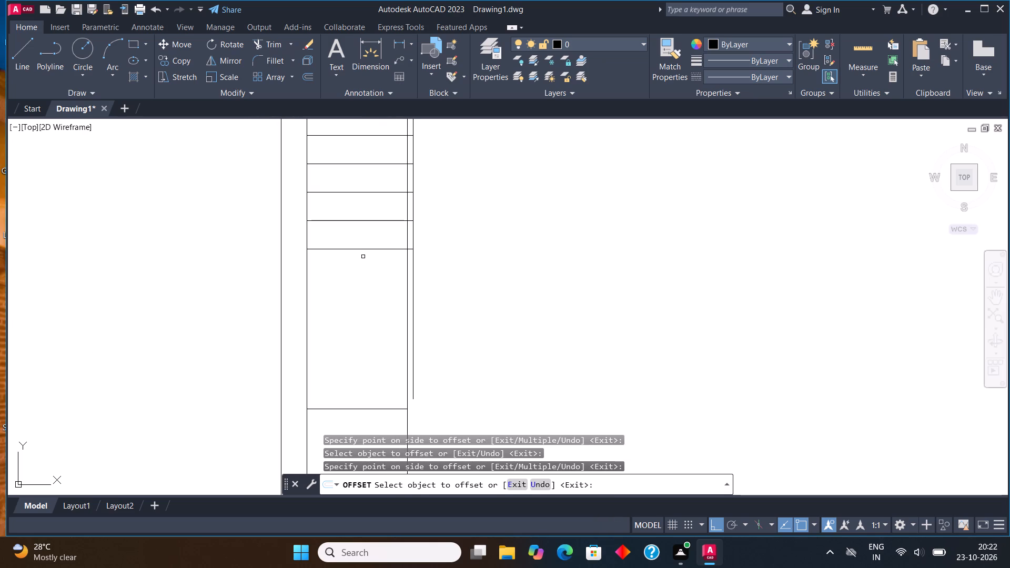
{"action": "left_click", "coordinate": [354, 249]}
{"action": "left_click", "coordinate": [353, 281]}
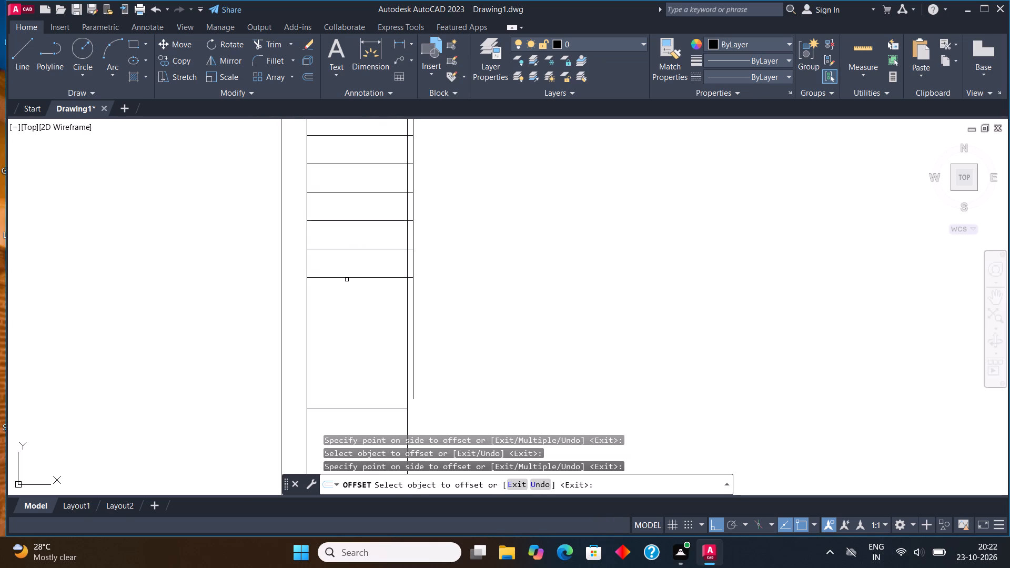
{"action": "left_click", "coordinate": [347, 280]}
{"action": "left_click", "coordinate": [350, 278]}
{"action": "left_click", "coordinate": [352, 302]}
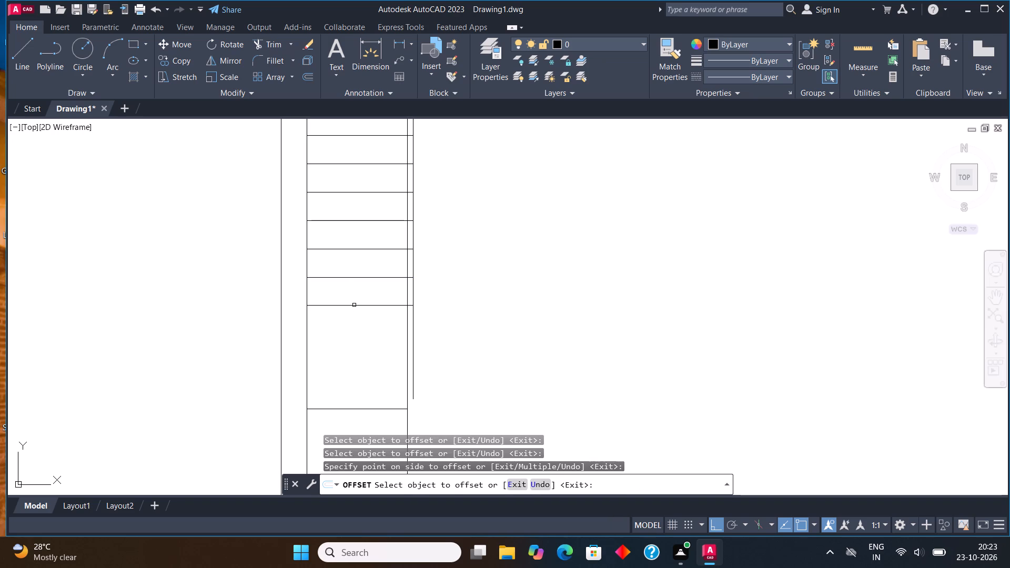
{"action": "left_click", "coordinate": [354, 309]}
{"action": "left_click", "coordinate": [350, 302]}
{"action": "left_click", "coordinate": [353, 306]}
{"action": "left_click", "coordinate": [360, 326]}
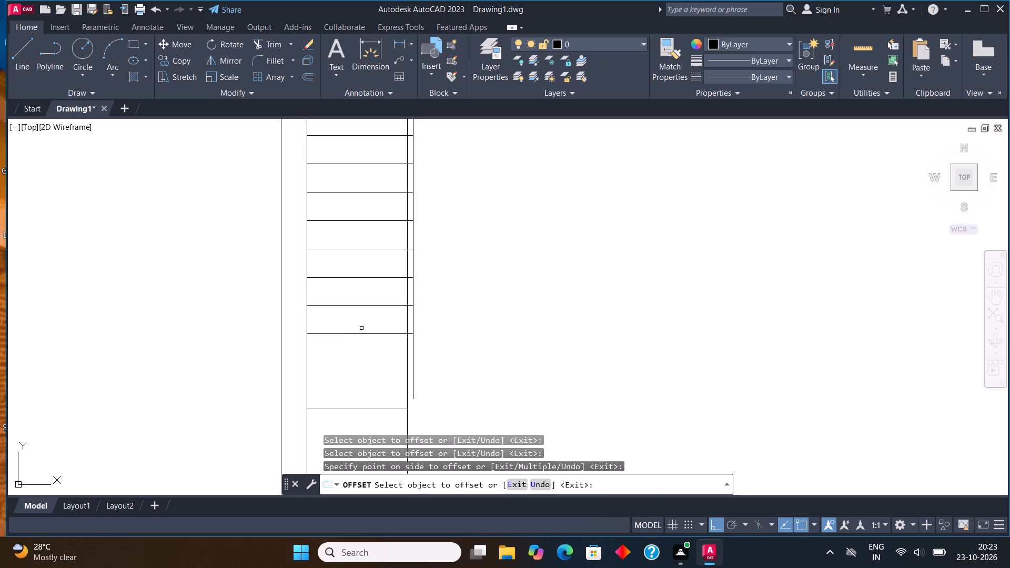
{"action": "left_click", "coordinate": [366, 333]}
{"action": "left_click", "coordinate": [366, 351]}
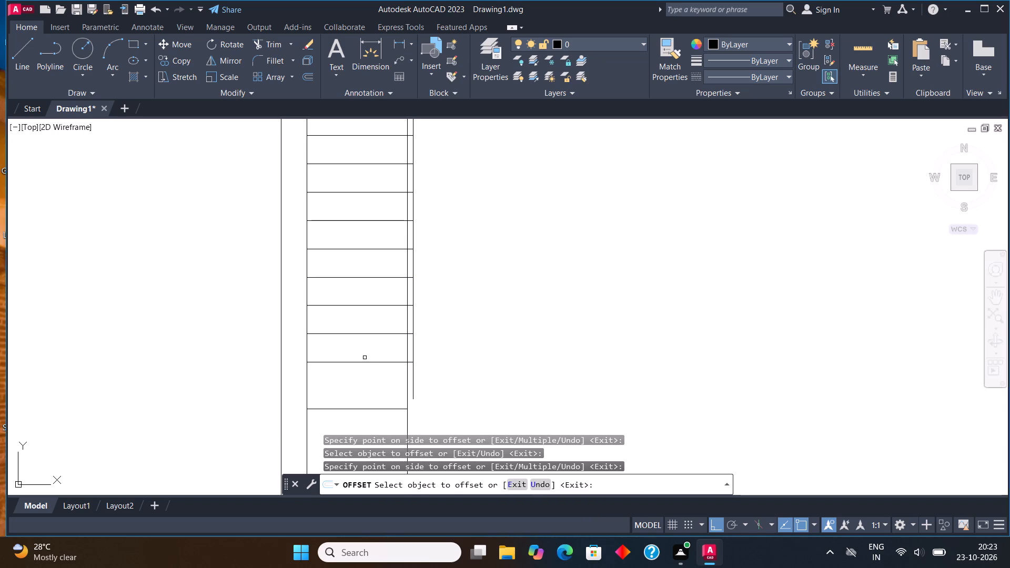
{"action": "left_click", "coordinate": [365, 363]}
{"action": "left_click", "coordinate": [363, 375]}
{"action": "scroll", "coordinate": [363, 314], "scroll_direction": "down", "scroll_amount": 1}
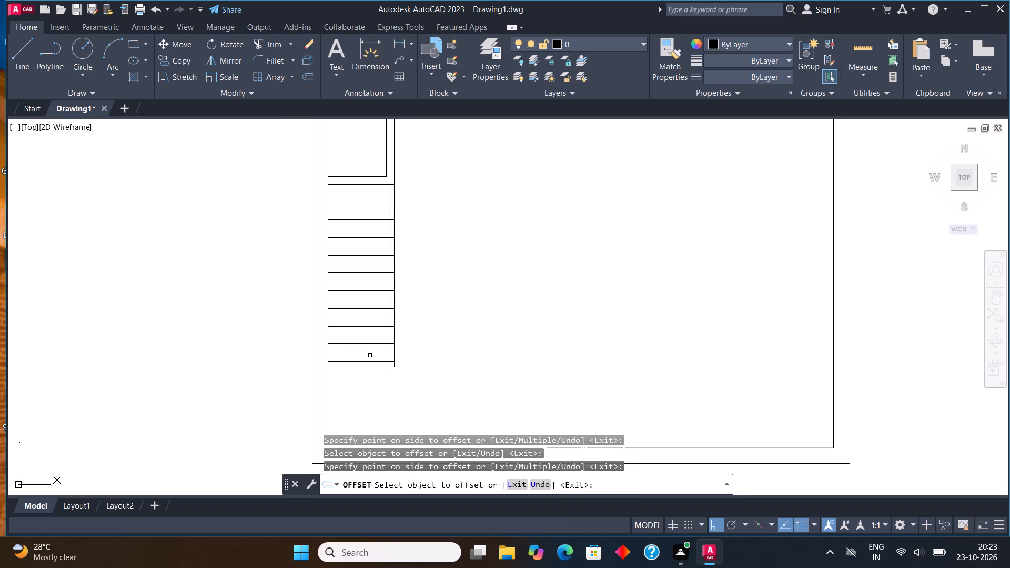
{"action": "scroll", "coordinate": [376, 317], "scroll_direction": "down", "scroll_amount": 1}
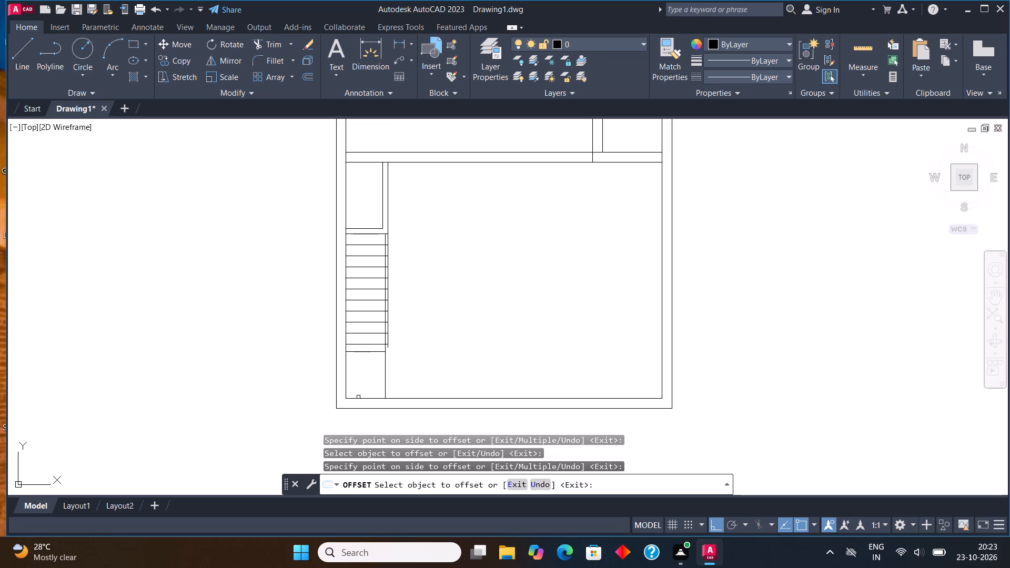
{"action": "scroll", "coordinate": [358, 395], "scroll_direction": "up", "scroll_amount": 2}
{"action": "key", "text": "Escape"}
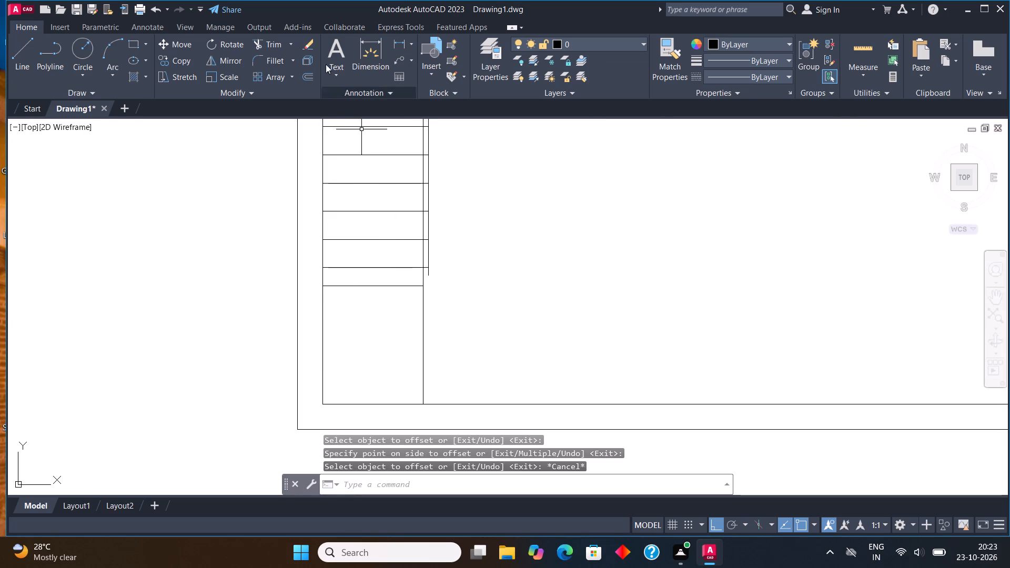
Trim away the horizontal landing line below the last tread and the partition's outer line extending past that tread.
{"action": "left_click", "coordinate": [276, 44]}
{"action": "left_click", "coordinate": [364, 286]}
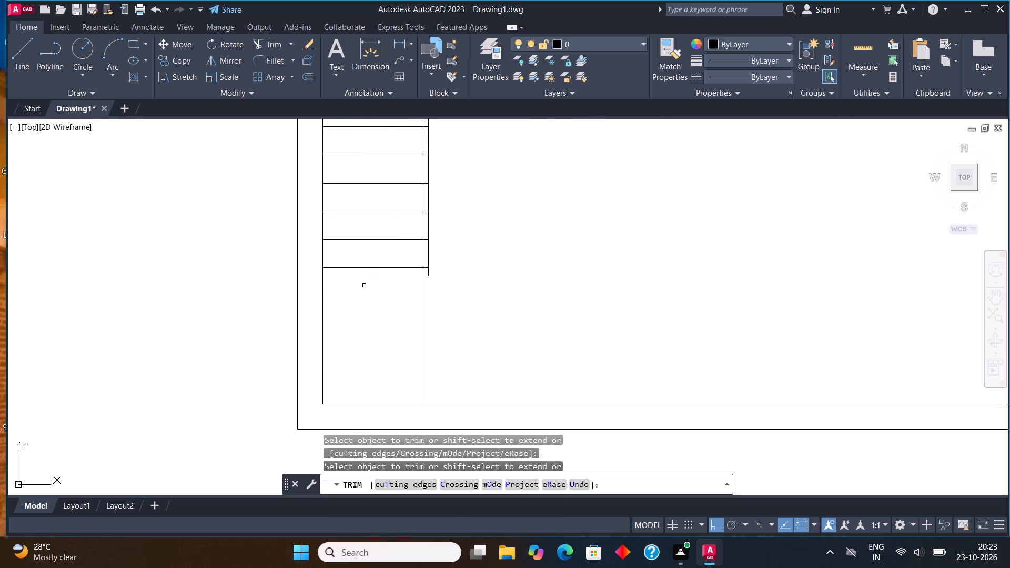
{"action": "left_click", "coordinate": [429, 272]}
Trim the tread lines between the thin partition's two vertical lines, leaving the bottom tread to cap the partition.
{"action": "scroll", "coordinate": [421, 331], "scroll_direction": "down", "scroll_amount": 1}
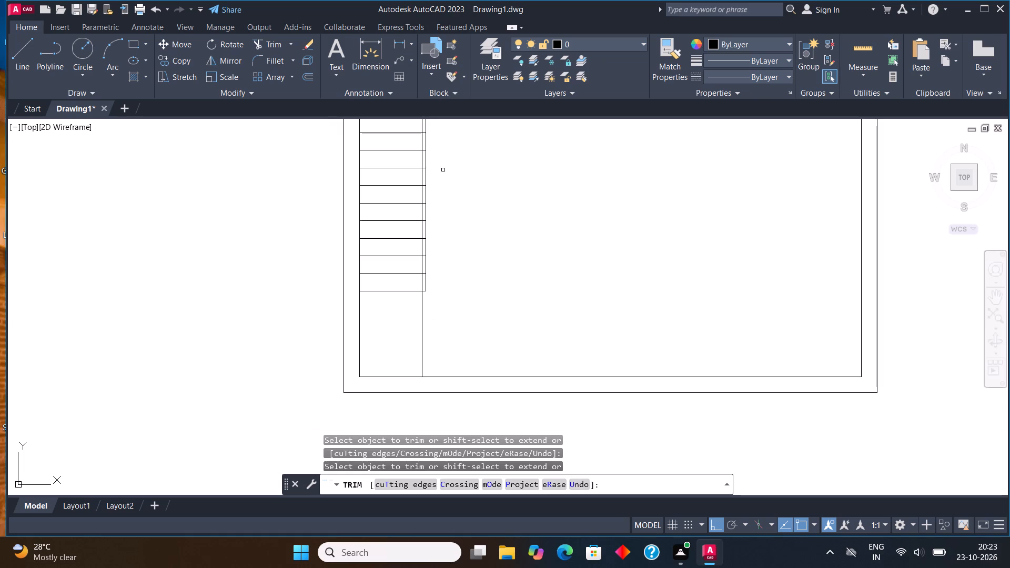
{"action": "scroll", "coordinate": [424, 202], "scroll_direction": "up", "scroll_amount": 3}
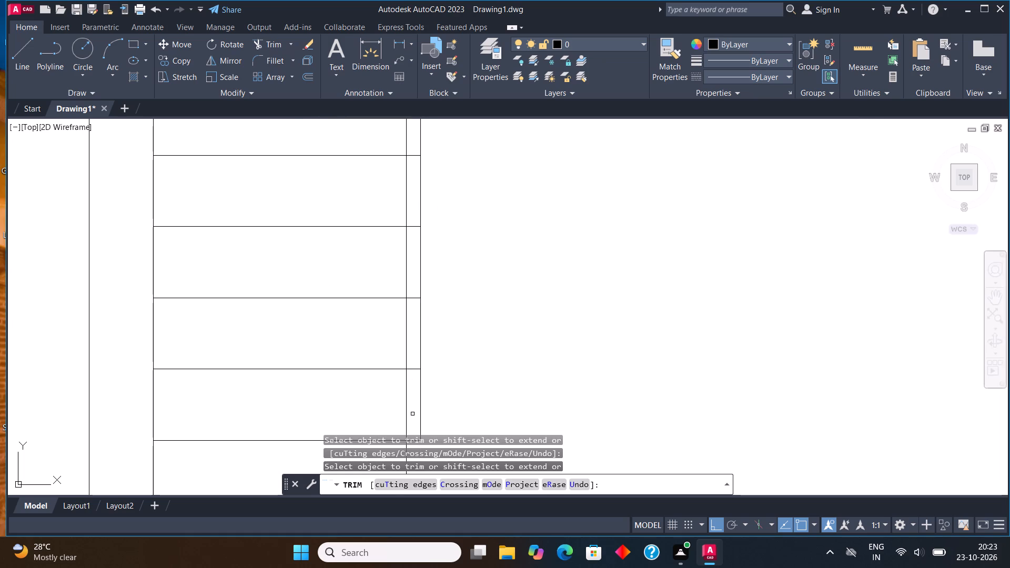
{"action": "left_click", "coordinate": [415, 396]}
{"action": "left_click", "coordinate": [414, 146]}
{"action": "scroll", "coordinate": [448, 388], "scroll_direction": "down", "scroll_amount": 2}
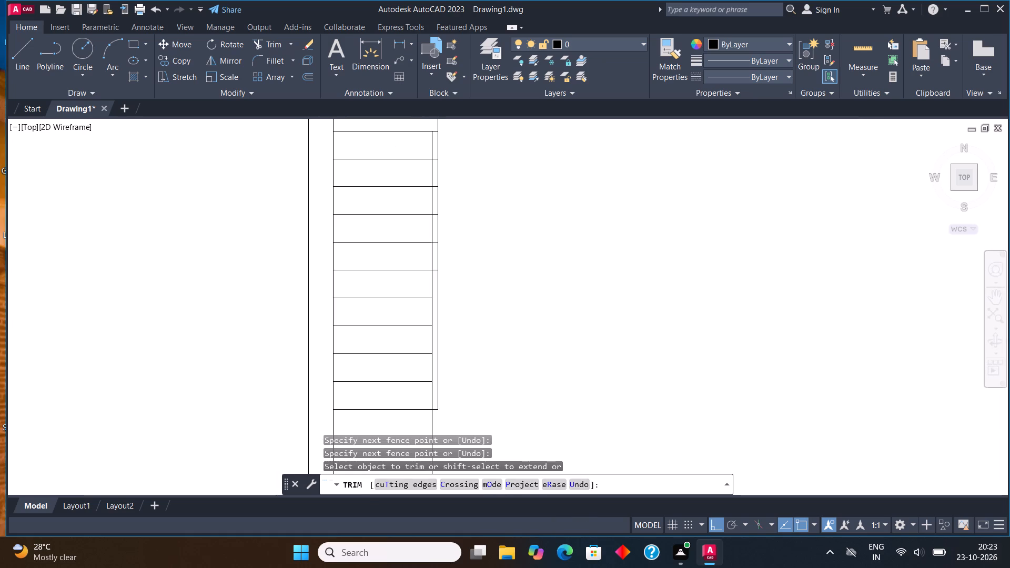
{"action": "scroll", "coordinate": [438, 250], "scroll_direction": "up", "scroll_amount": 3}
{"action": "left_click", "coordinate": [412, 344]}
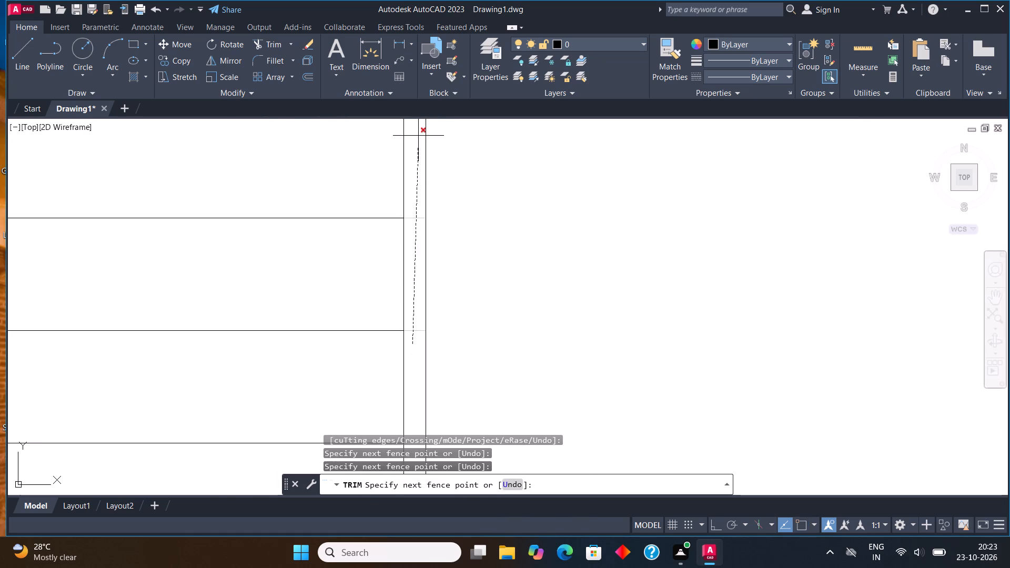
{"action": "left_click", "coordinate": [418, 126]}
{"action": "scroll", "coordinate": [433, 429], "scroll_direction": "down", "scroll_amount": 3}
{"action": "left_click", "coordinate": [427, 317]}
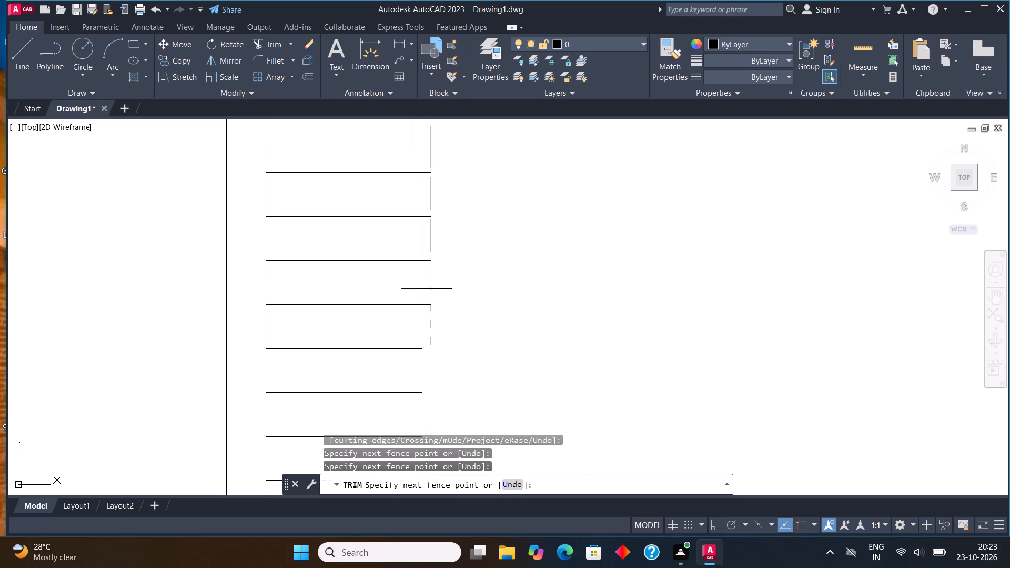
{"action": "left_click", "coordinate": [427, 206]}
{"action": "key", "text": "Escape"}
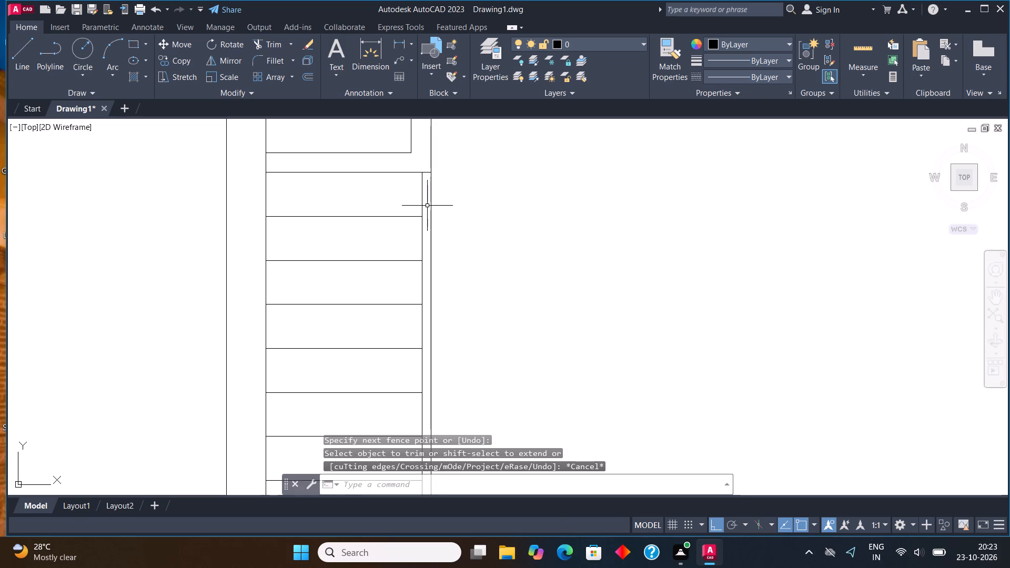
Offset the short vertical line beside the landing 10" twice toward the open room to start the lower treads.
{"action": "scroll", "coordinate": [427, 206], "scroll_direction": "down", "scroll_amount": 2}
{"action": "middle_click_drag", "start_coordinate": [438, 311], "coordinate": [429, 181]}
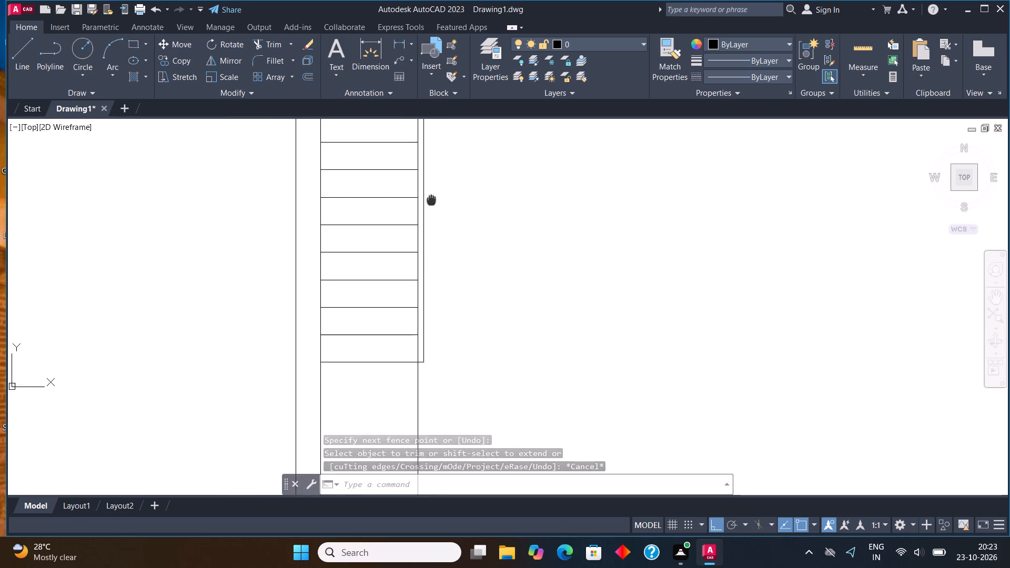
{"action": "middle_click_drag", "start_coordinate": [429, 181], "coordinate": [429, 180]}
{"action": "scroll", "coordinate": [429, 180], "scroll_direction": "down", "scroll_amount": 2}
{"action": "middle_click_drag", "start_coordinate": [447, 246], "coordinate": [456, 291]}
{"action": "scroll", "coordinate": [456, 292], "scroll_direction": "up", "scroll_amount": 1}
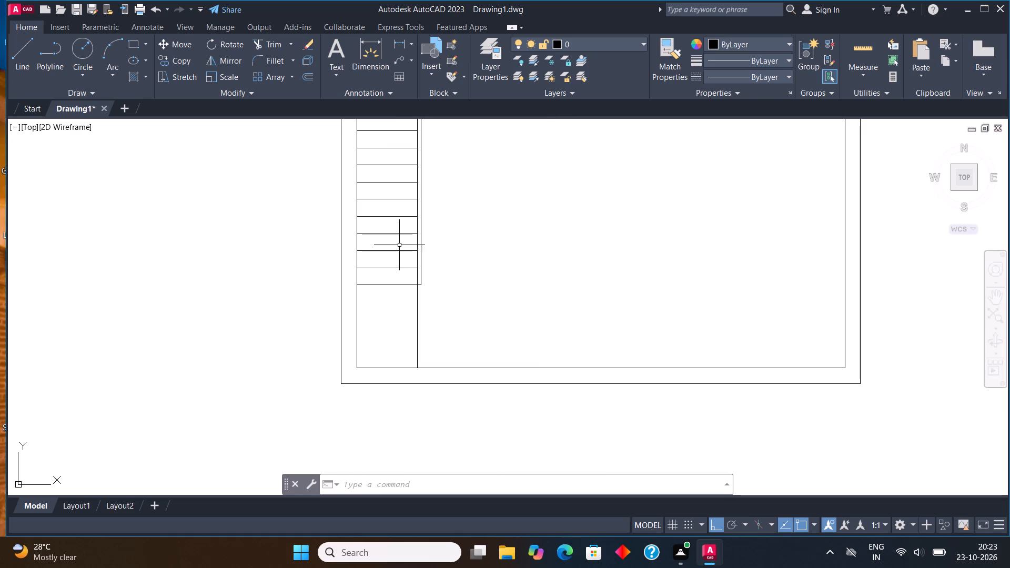
{"action": "left_click", "coordinate": [26, 59]}
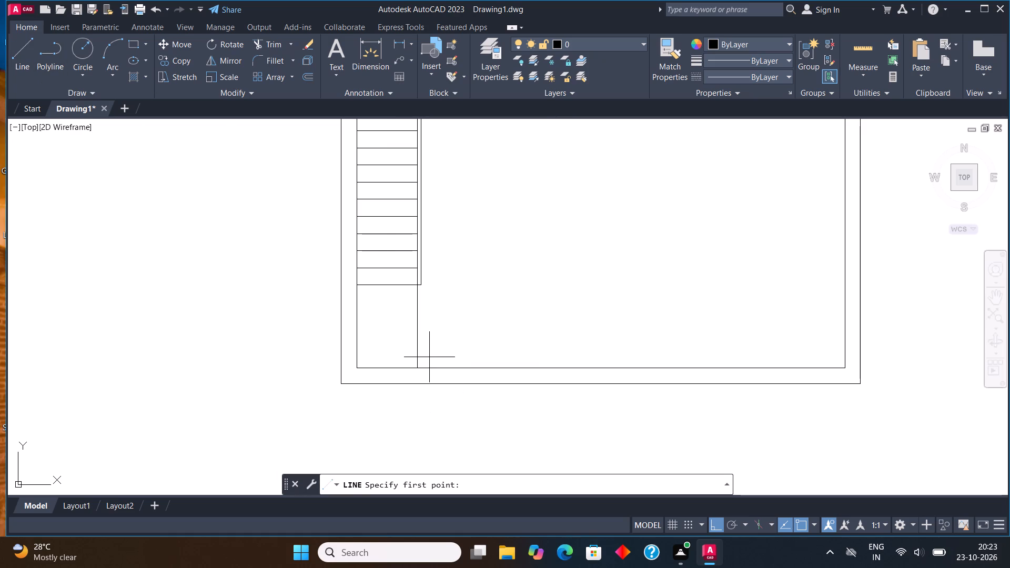
{"action": "key", "text": "Escape"}
{"action": "left_click", "coordinate": [425, 336]}
{"action": "left_click", "coordinate": [413, 328]}
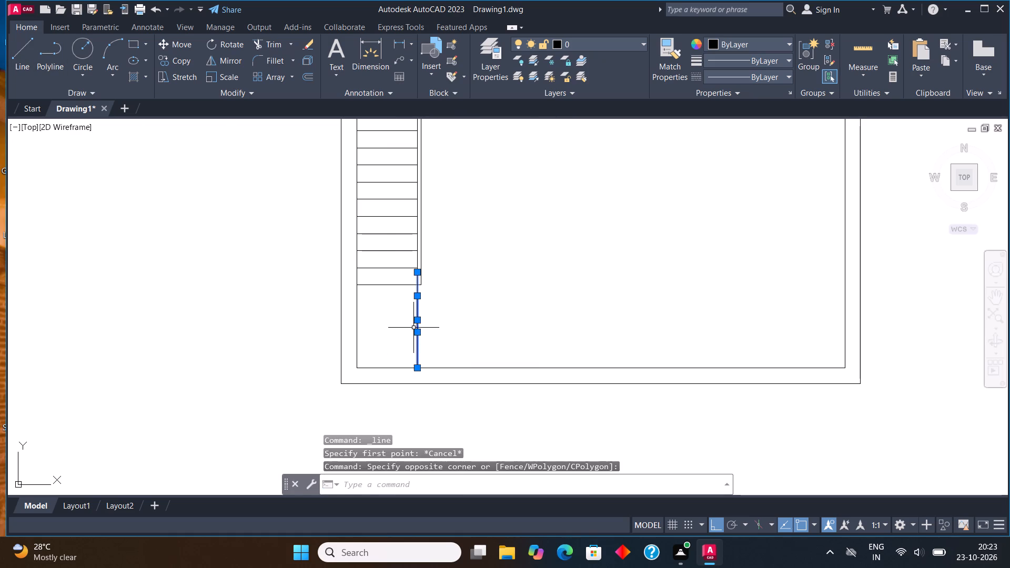
{"action": "left_click", "coordinate": [307, 73]}
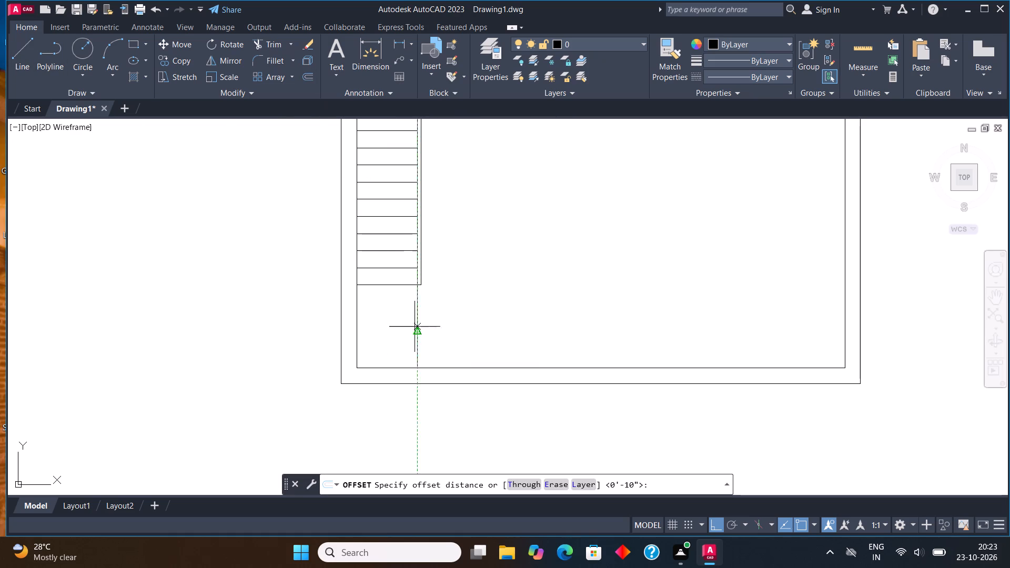
{"action": "left_click", "coordinate": [419, 319]}
{"action": "type", "text": "10\""}
{"action": "key", "text": "Return"}
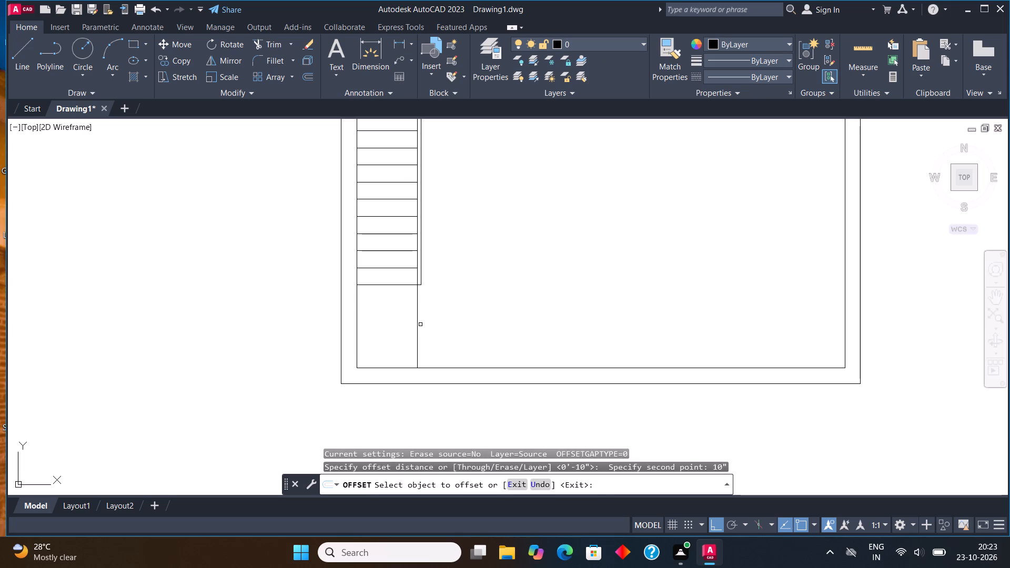
{"action": "left_click", "coordinate": [419, 323]}
{"action": "left_click", "coordinate": [464, 311]}
{"action": "left_click", "coordinate": [435, 312]}
{"action": "left_click", "coordinate": [462, 312]}
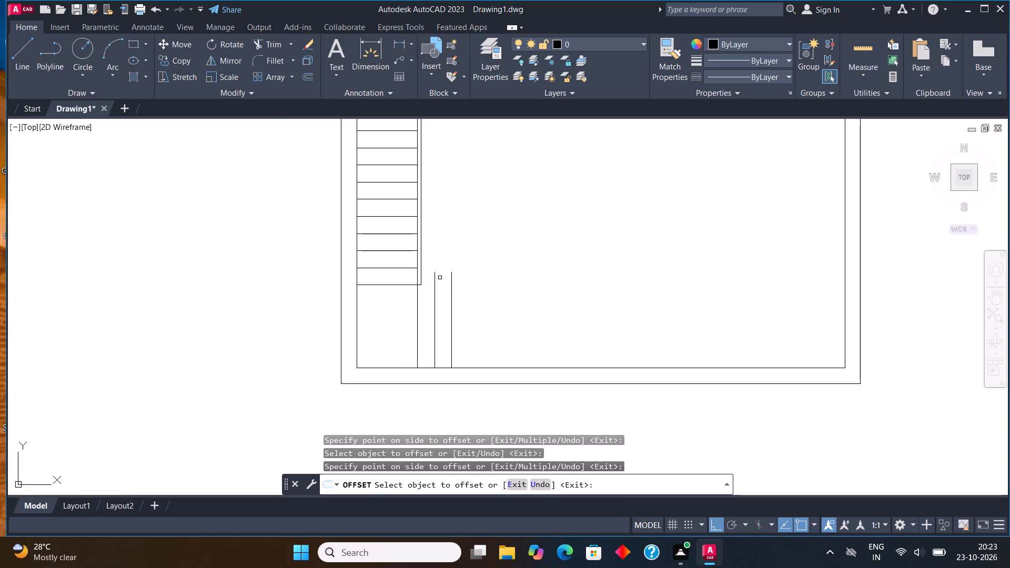
Draw a line from the second-lowest tread's end about 10" across, then down to the first offset line's upper end.
{"action": "left_click", "coordinate": [19, 57]}
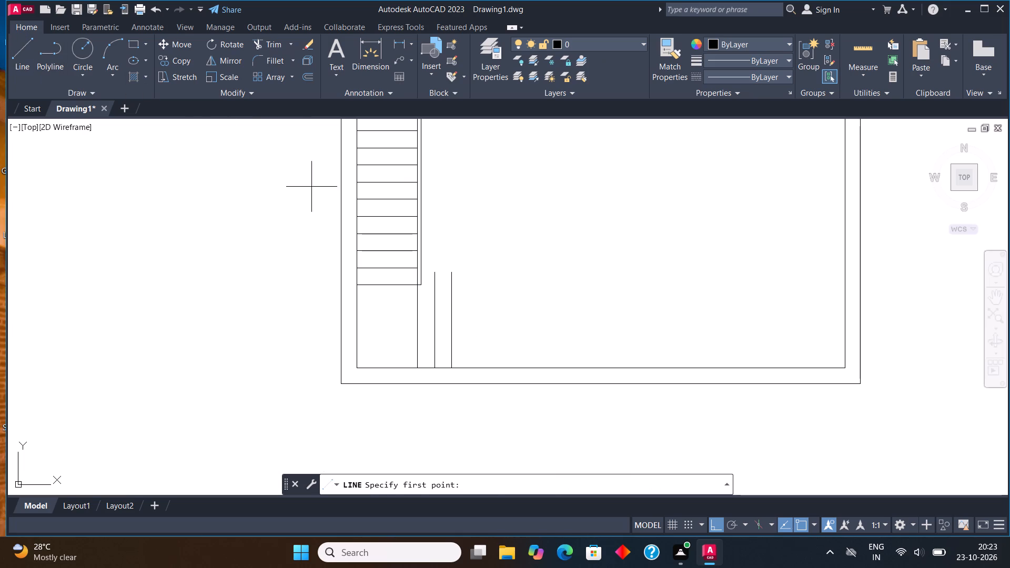
{"action": "scroll", "coordinate": [439, 277], "scroll_direction": "up", "scroll_amount": 2}
{"action": "left_click", "coordinate": [382, 252]}
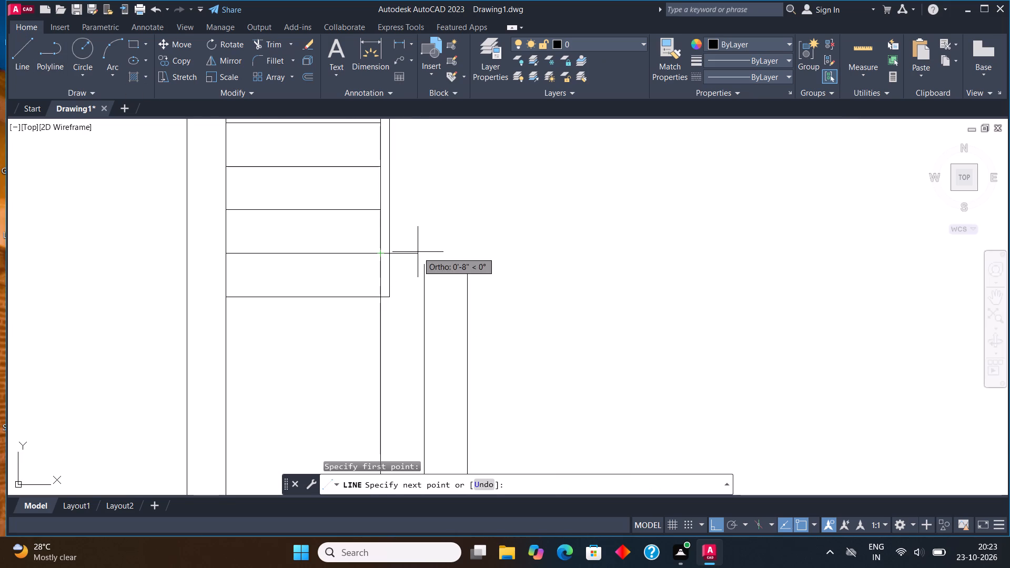
{"action": "left_click", "coordinate": [427, 250]}
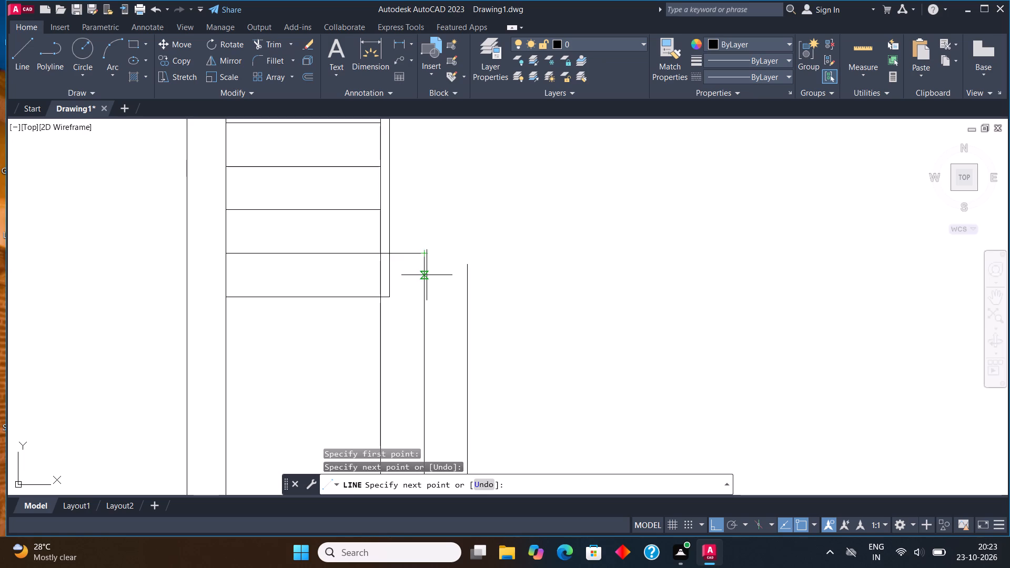
{"action": "left_click", "coordinate": [427, 275]}
Draw a line from the third-lowest tread's end across, then down to the second offset line's upper end.
{"action": "left_click", "coordinate": [29, 45]}
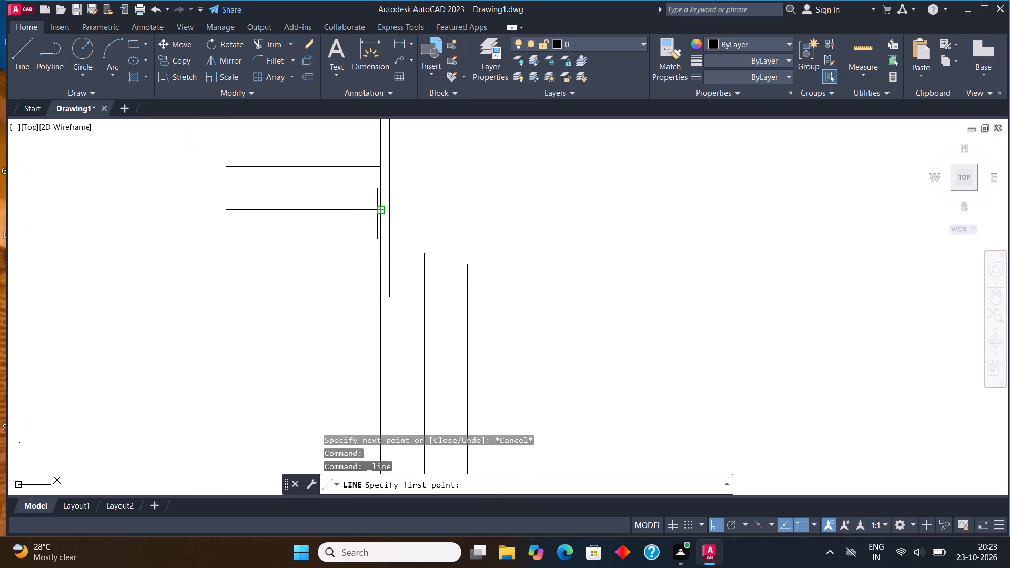
{"action": "left_click", "coordinate": [377, 214]}
{"action": "left_click", "coordinate": [467, 217]}
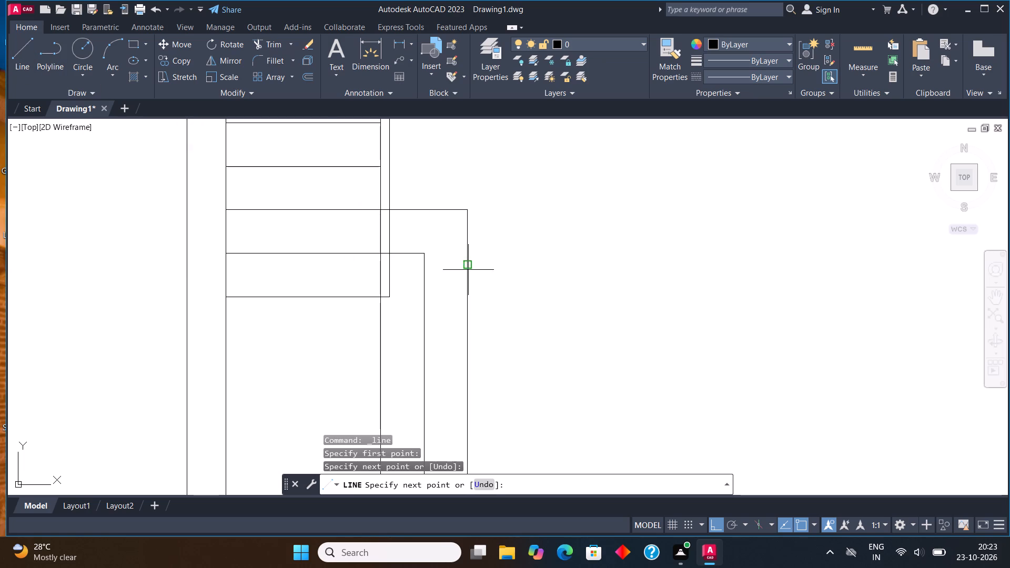
{"action": "left_click", "coordinate": [469, 276]}
{"action": "scroll", "coordinate": [497, 213], "scroll_direction": "down", "scroll_amount": 1}
{"action": "key", "text": "Escape"}
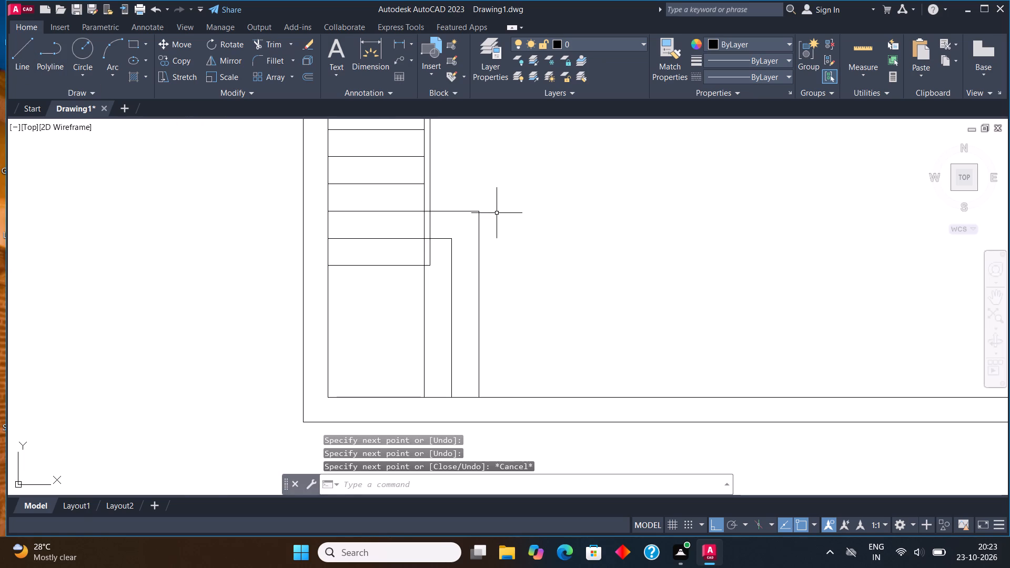
Trim the partition's outer line below the second-lowest tread and the bottom tread's short end past the inner line.
{"action": "scroll", "coordinate": [135, 249], "scroll_direction": "down", "scroll_amount": 1}
{"action": "middle_click_drag", "start_coordinate": [322, 250], "coordinate": [369, 273]}
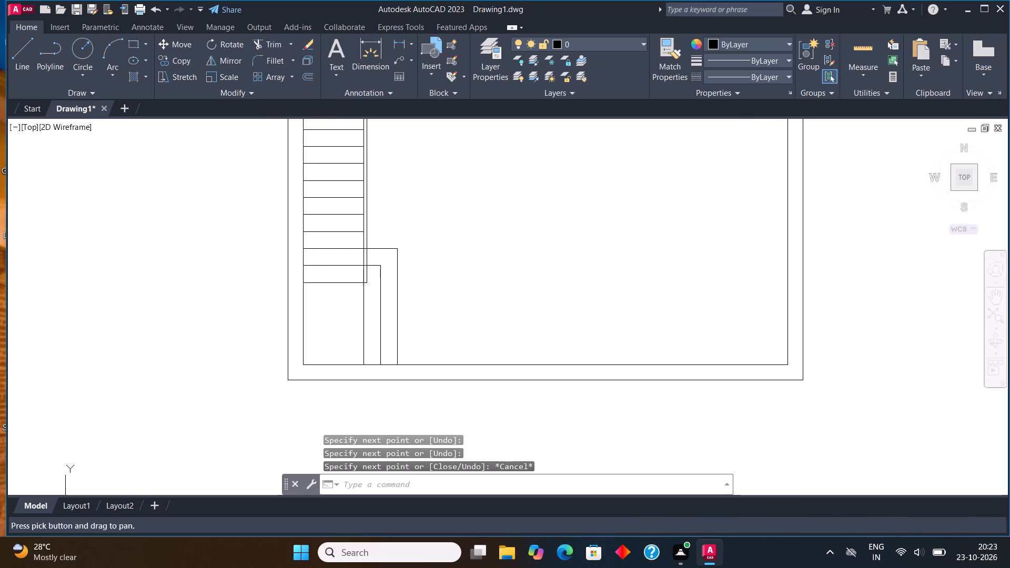
{"action": "scroll", "coordinate": [375, 280], "scroll_direction": "up", "scroll_amount": 1}
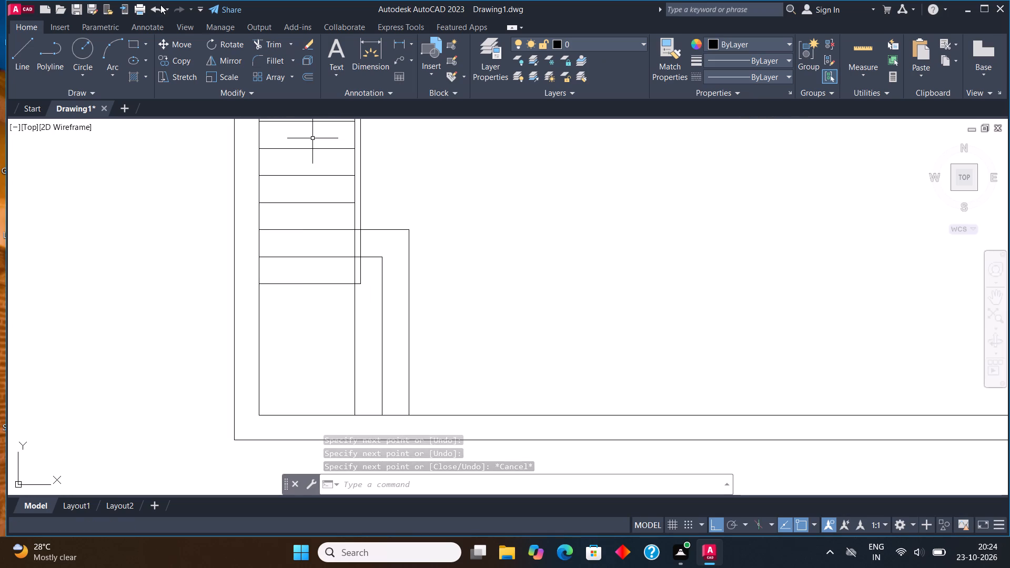
{"action": "left_click", "coordinate": [276, 42]}
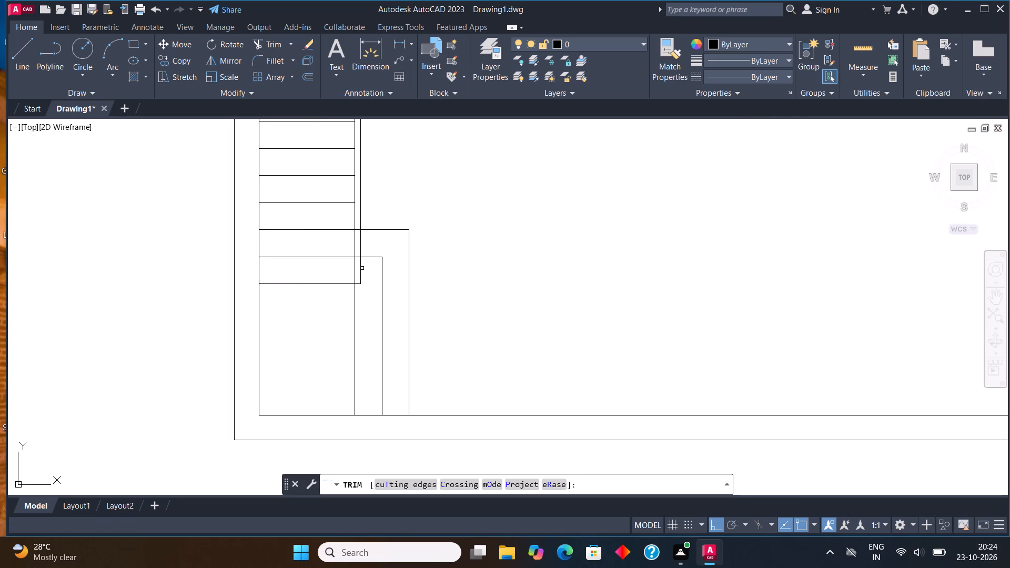
{"action": "left_click", "coordinate": [362, 268]}
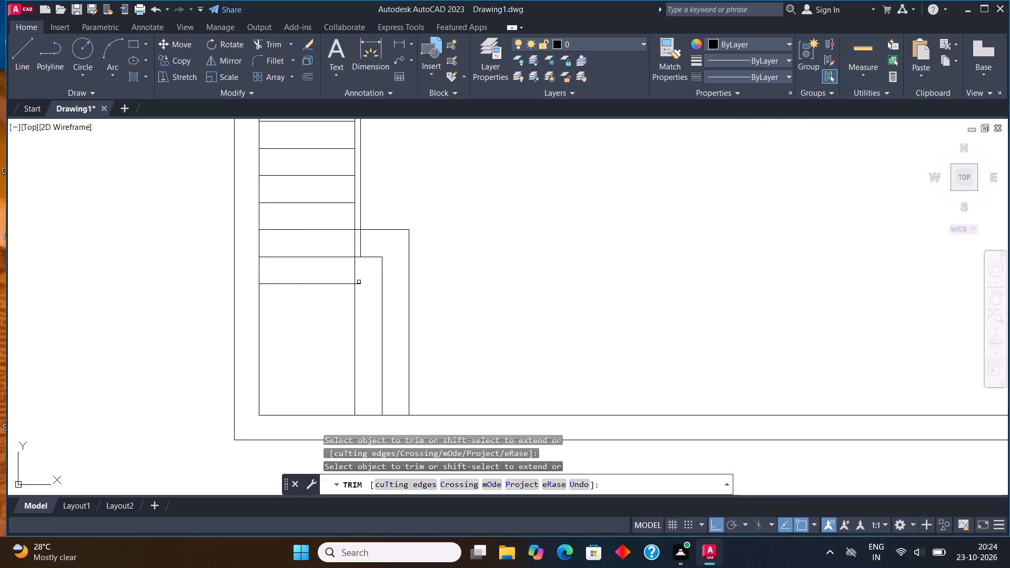
{"action": "left_click", "coordinate": [359, 282]}
{"action": "key", "text": "Escape"}
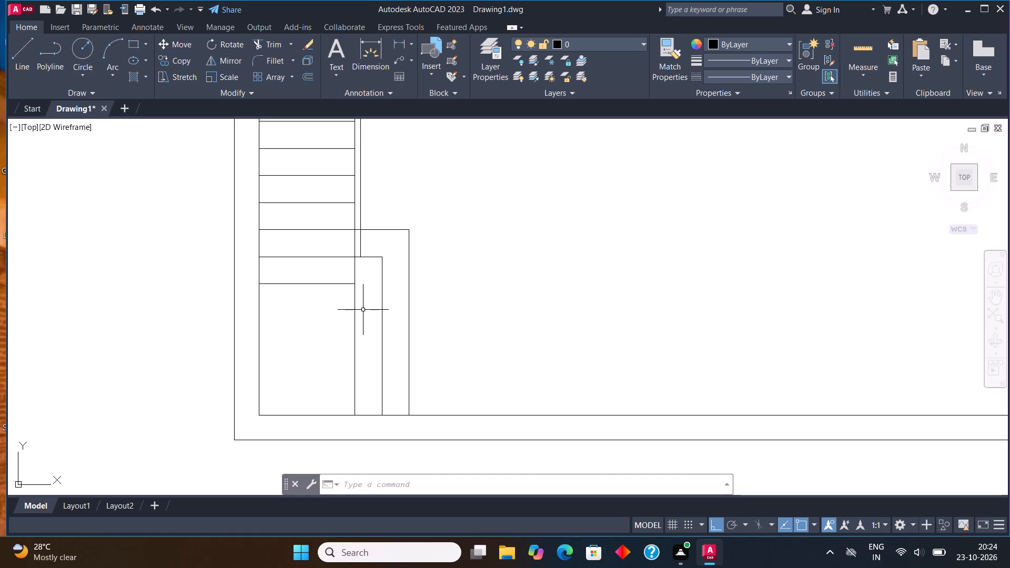
Examine the staircase with its wrapped lower treads and the surrounding rooms of the plan.
{"action": "scroll", "coordinate": [367, 310], "scroll_direction": "down", "scroll_amount": 2}
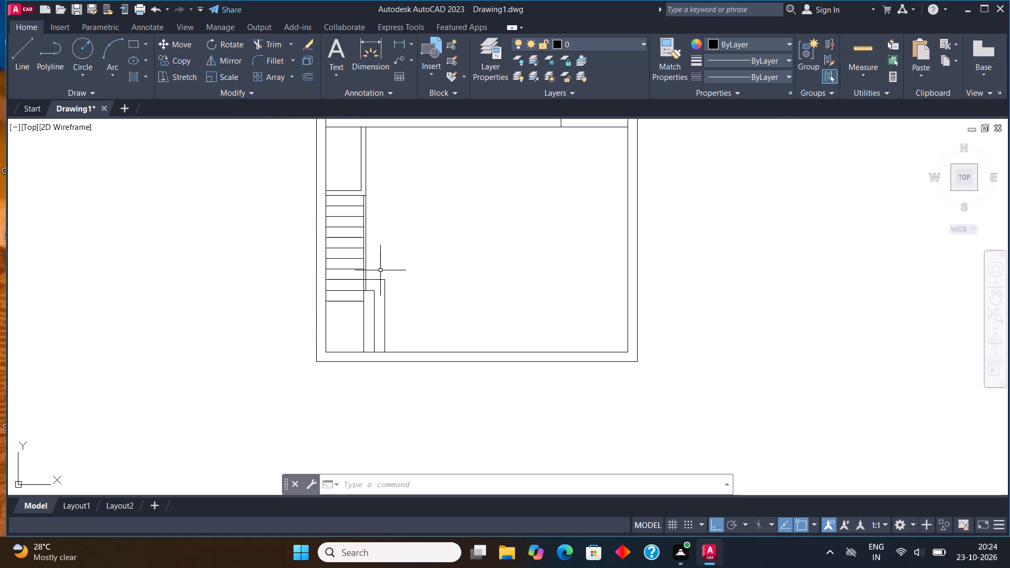
{"action": "middle_click_drag", "start_coordinate": [384, 273], "coordinate": [384, 295]}
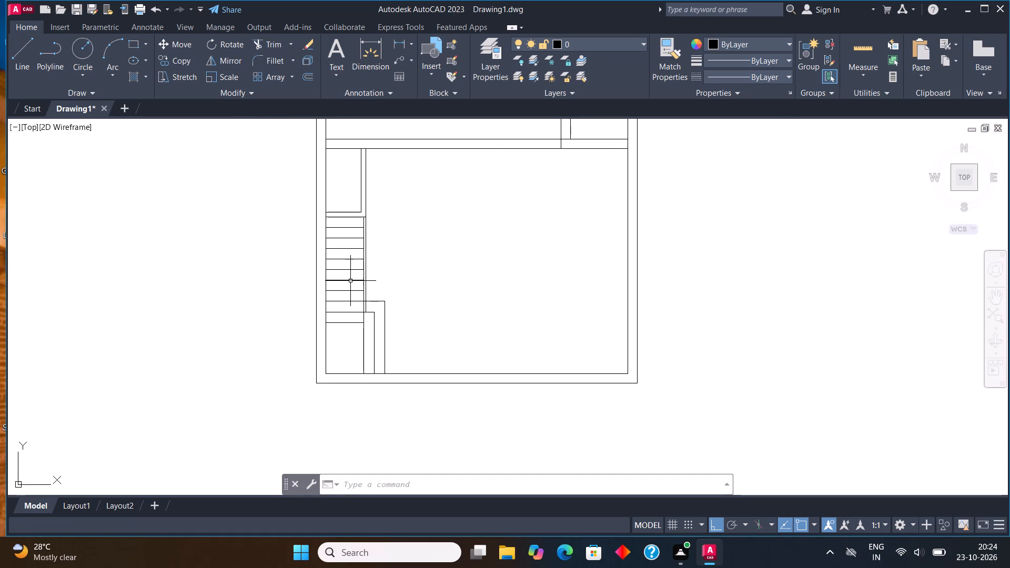
{"action": "scroll", "coordinate": [356, 293], "scroll_direction": "down", "scroll_amount": 1}
{"action": "scroll", "coordinate": [404, 268], "scroll_direction": "up", "scroll_amount": 1}
{"action": "middle_click_drag", "start_coordinate": [404, 268], "coordinate": [397, 269]}
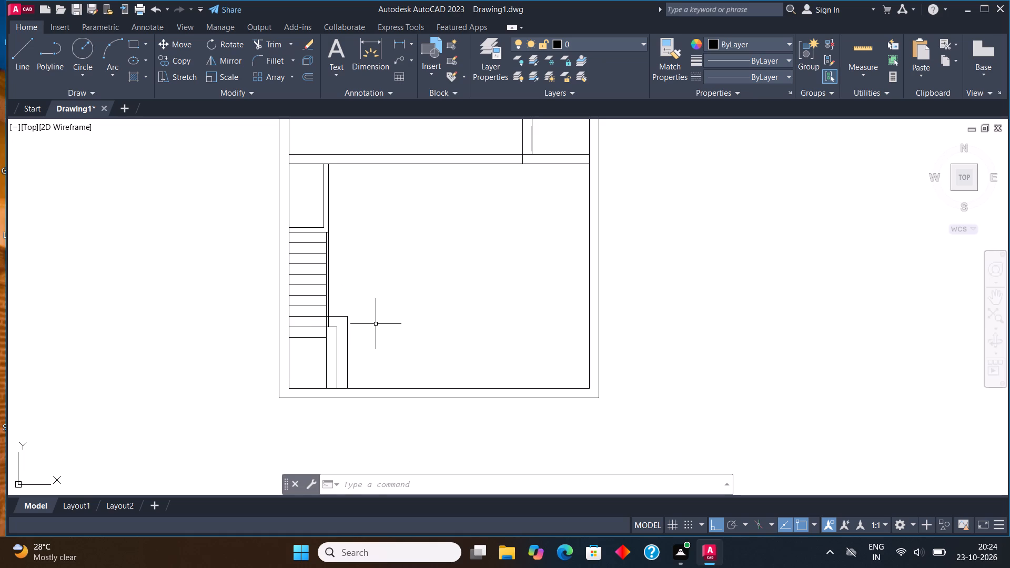
{"action": "scroll", "coordinate": [376, 324], "scroll_direction": "down", "scroll_amount": 2}
{"action": "scroll", "coordinate": [419, 295], "scroll_direction": "up", "scroll_amount": 1}
{"action": "middle_click_drag", "start_coordinate": [418, 295], "coordinate": [385, 278]}
{"action": "scroll", "coordinate": [467, 262], "scroll_direction": "up", "scroll_amount": 1}
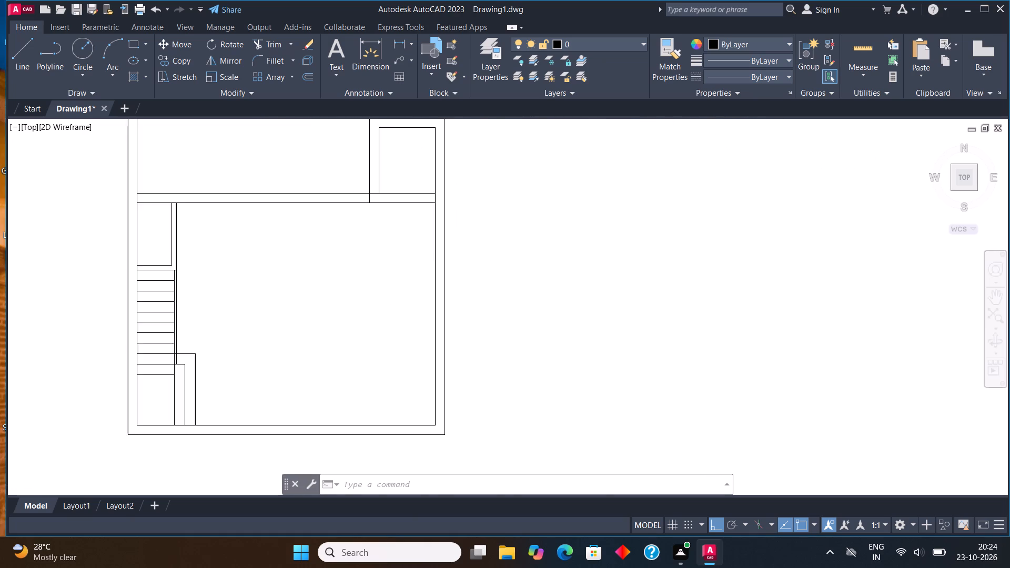
Draw a rectangle across the thickness of the horizontal wall above the staircase room to mark a wide opening near its middle.
{"action": "scroll", "coordinate": [467, 262], "scroll_direction": "up", "scroll_amount": 1}
{"action": "middle_click_drag", "start_coordinate": [467, 263], "coordinate": [658, 361]}
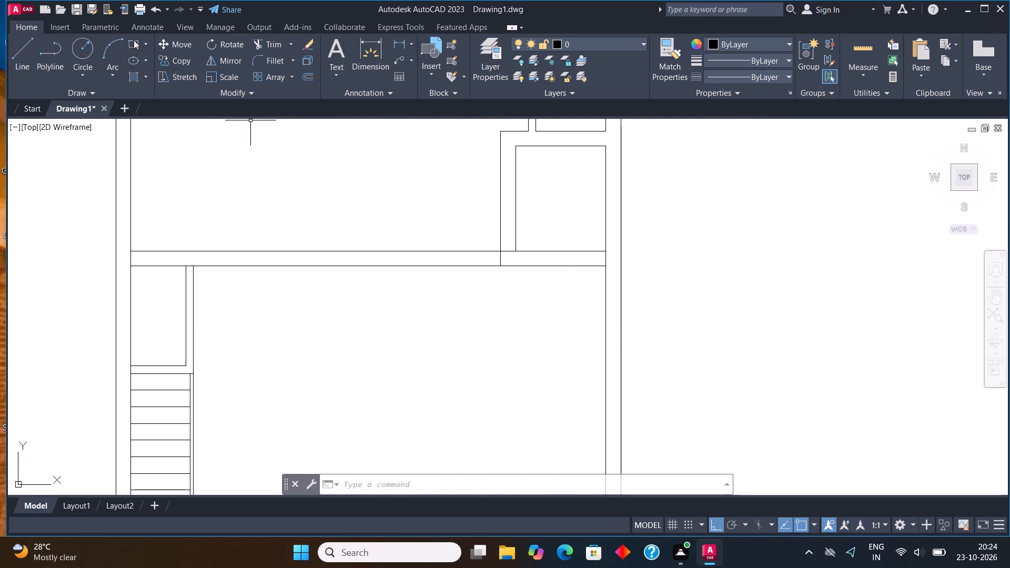
{"action": "left_click", "coordinate": [134, 40]}
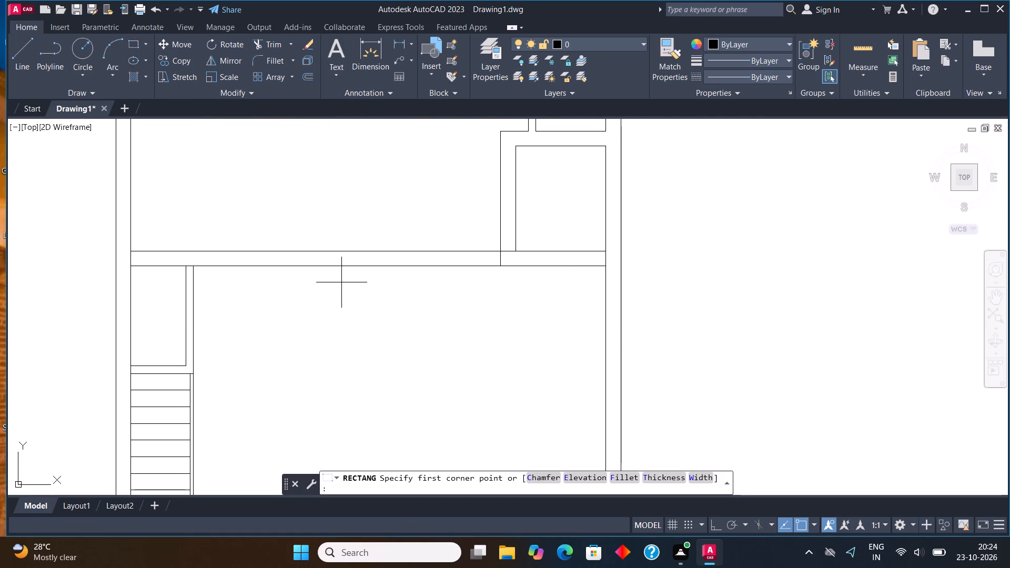
{"action": "scroll", "coordinate": [342, 291], "scroll_direction": "down", "scroll_amount": 3}
{"action": "middle_click_drag", "start_coordinate": [366, 297], "coordinate": [400, 292]}
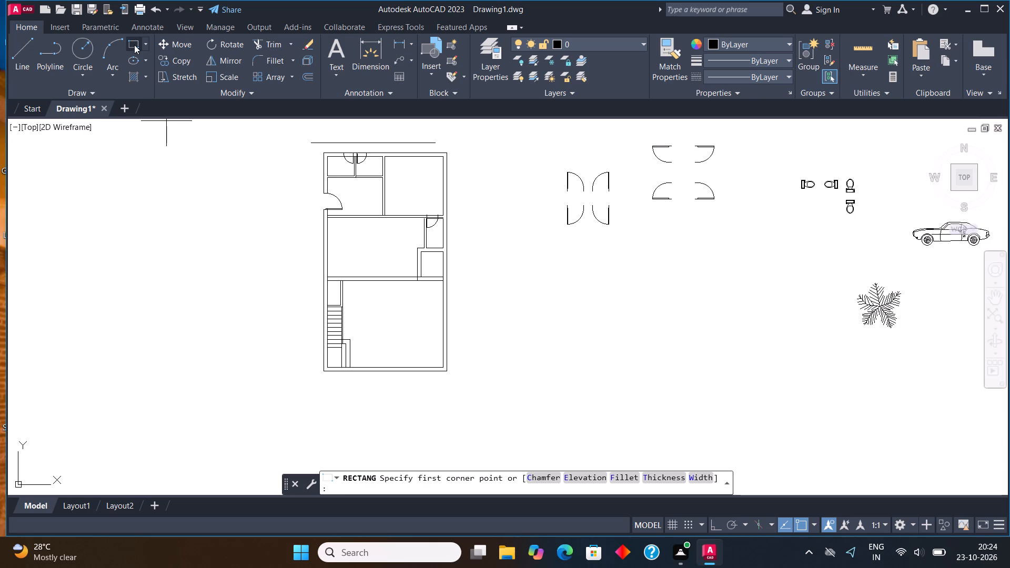
{"action": "left_click", "coordinate": [134, 45]}
{"action": "scroll", "coordinate": [376, 293], "scroll_direction": "up", "scroll_amount": 1}
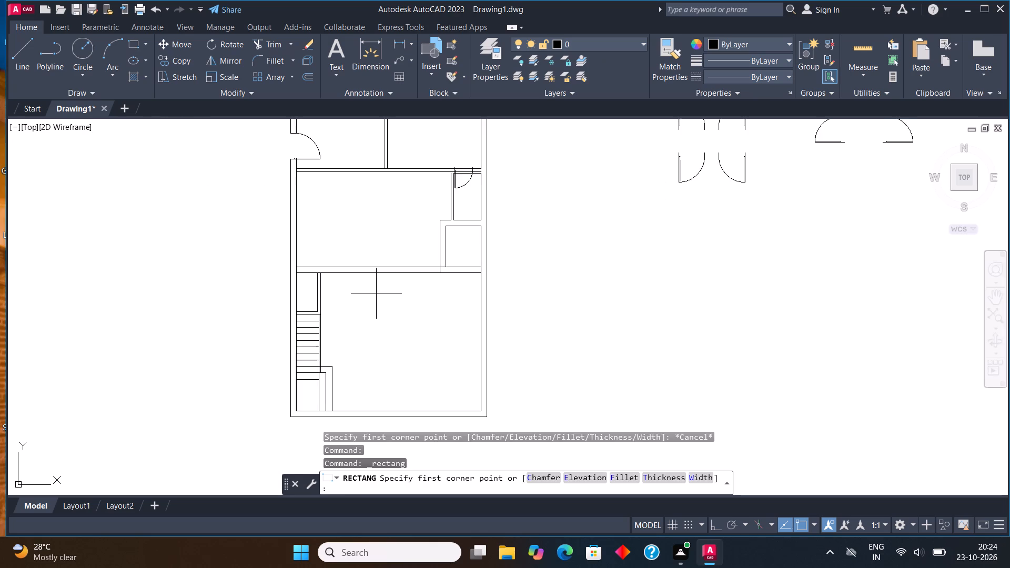
{"action": "scroll", "coordinate": [376, 293], "scroll_direction": "up", "scroll_amount": 1}
{"action": "scroll", "coordinate": [340, 242], "scroll_direction": "up", "scroll_amount": 2}
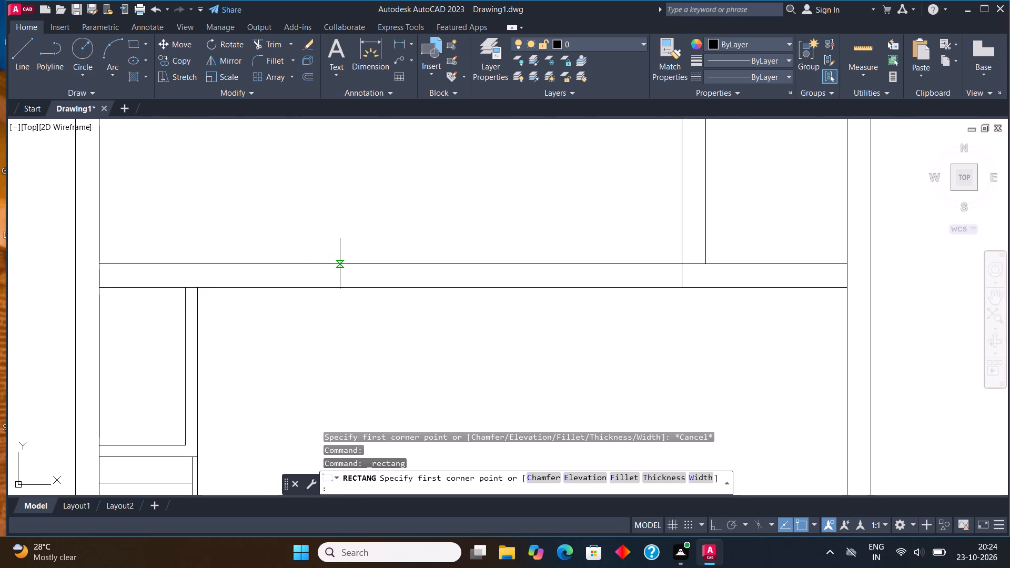
{"action": "left_click", "coordinate": [327, 265]}
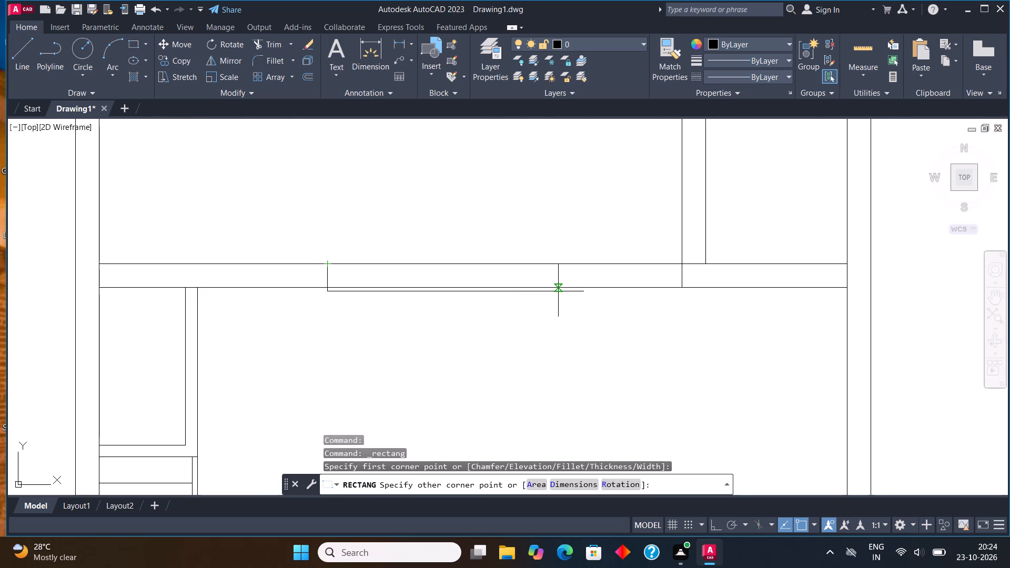
{"action": "left_click", "coordinate": [552, 288]}
Trim both wall lines between the rectangle's ends to clear the wide opening between the middle and staircase rooms.
{"action": "left_click", "coordinate": [264, 42]}
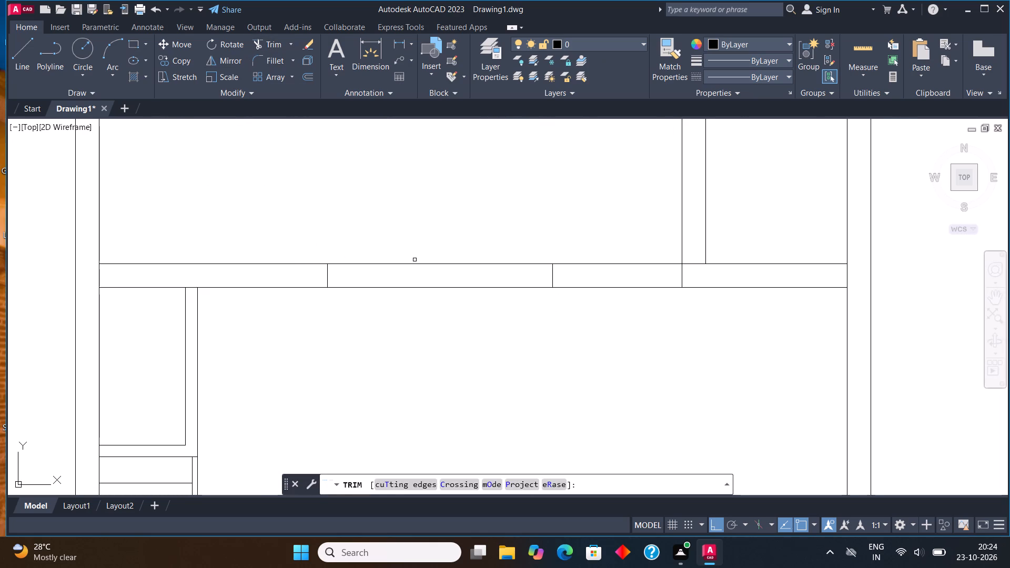
{"action": "left_click_drag", "start_coordinate": [430, 311], "coordinate": [432, 231]}
{"action": "scroll", "coordinate": [429, 269], "scroll_direction": "down", "scroll_amount": 3}
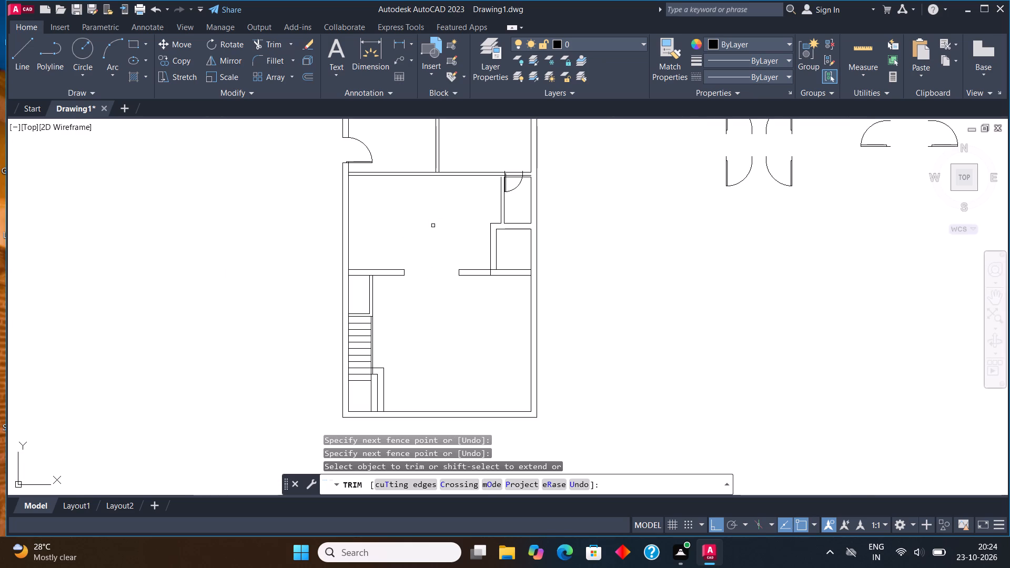
{"action": "key", "text": "Escape"}
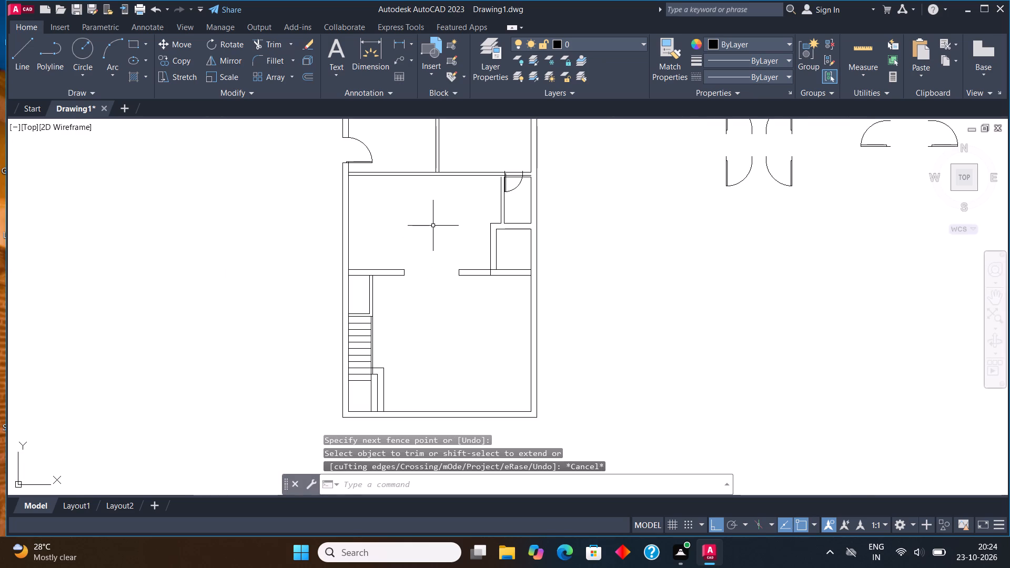
Copy the upward-opening, left-hinged door block onto the wall below the large upper-right room, just beside its vertical partition, with Ortho off.
{"action": "middle_click_drag", "start_coordinate": [433, 226], "coordinate": [453, 310]}
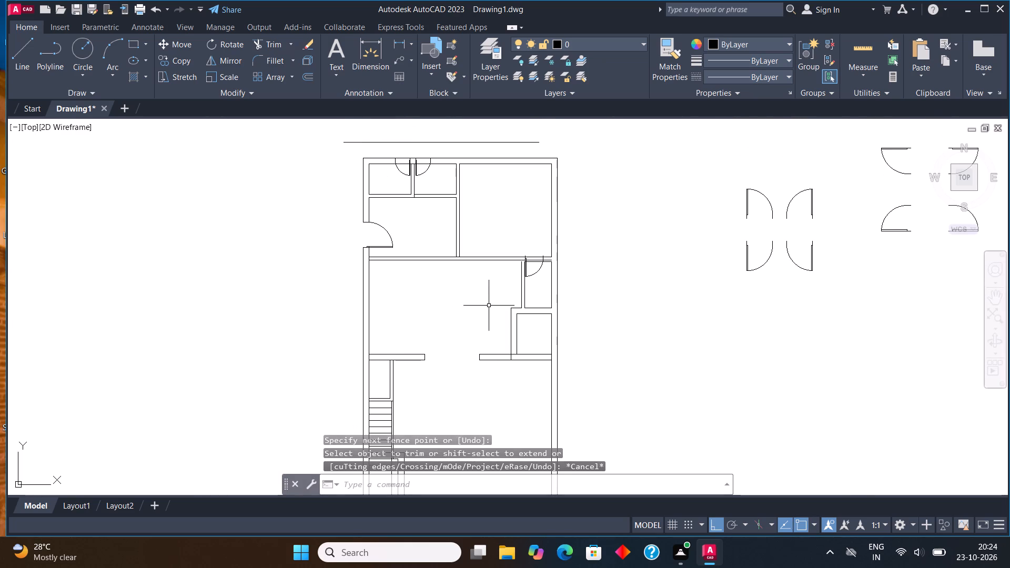
{"action": "scroll", "coordinate": [769, 208], "scroll_direction": "up", "scroll_amount": 2}
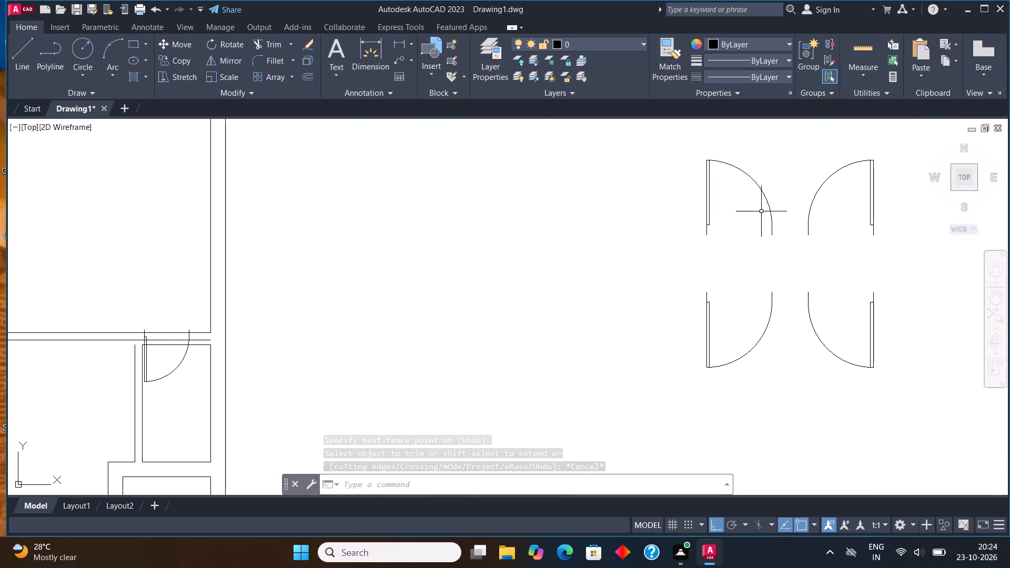
{"action": "left_click_drag", "start_coordinate": [743, 218], "coordinate": [739, 214]}
{"action": "left_click", "coordinate": [665, 199]}
{"action": "left_click", "coordinate": [167, 62]}
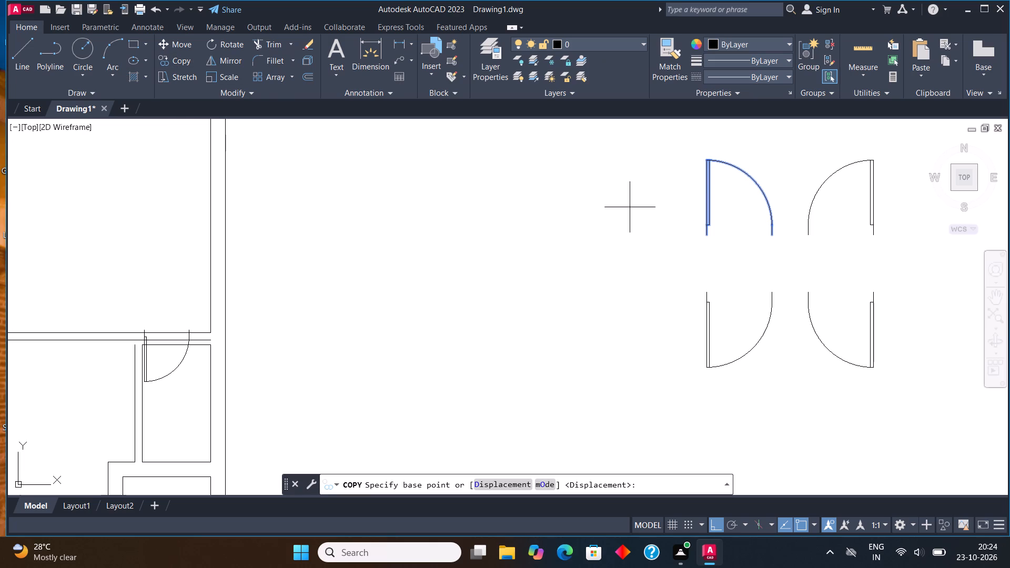
{"action": "left_click", "coordinate": [707, 237]}
{"action": "scroll", "coordinate": [760, 199], "scroll_direction": "down", "scroll_amount": 3}
{"action": "scroll", "coordinate": [637, 218], "scroll_direction": "up", "scroll_amount": 3}
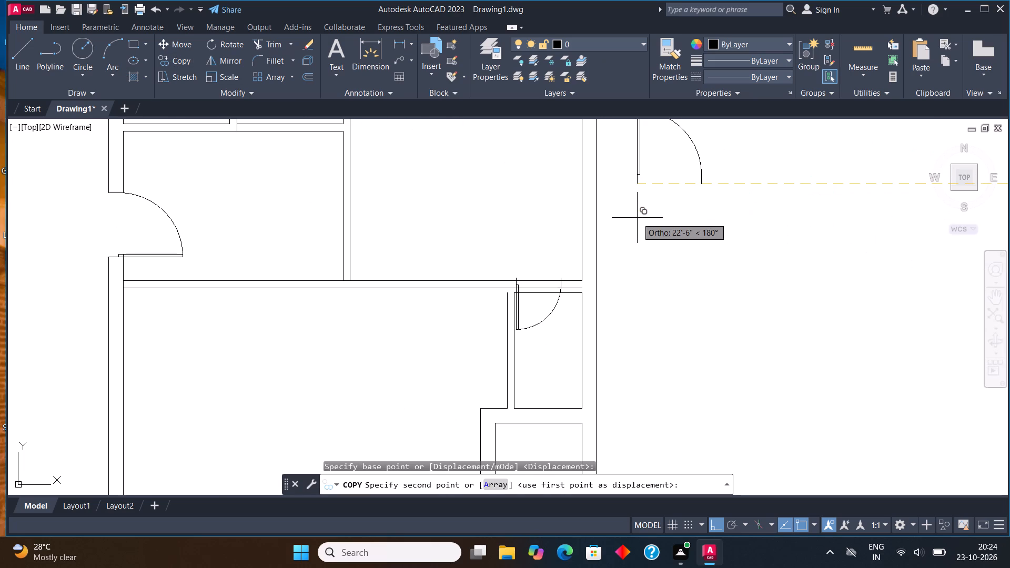
{"action": "key", "text": "F8"}
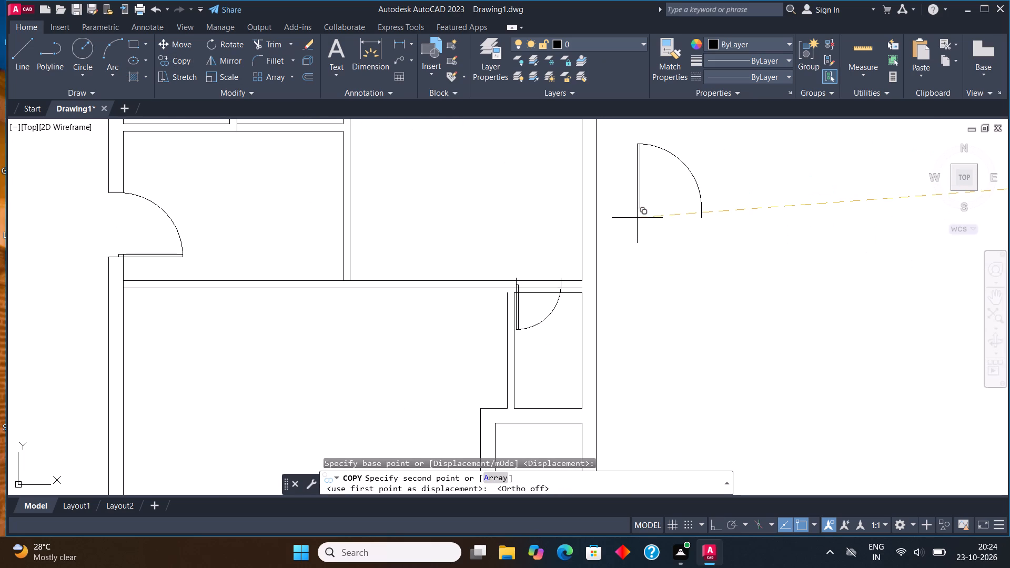
{"action": "scroll", "coordinate": [647, 199], "scroll_direction": "down", "scroll_amount": 1}
{"action": "scroll", "coordinate": [474, 260], "scroll_direction": "up", "scroll_amount": 2}
{"action": "left_click", "coordinate": [453, 245]}
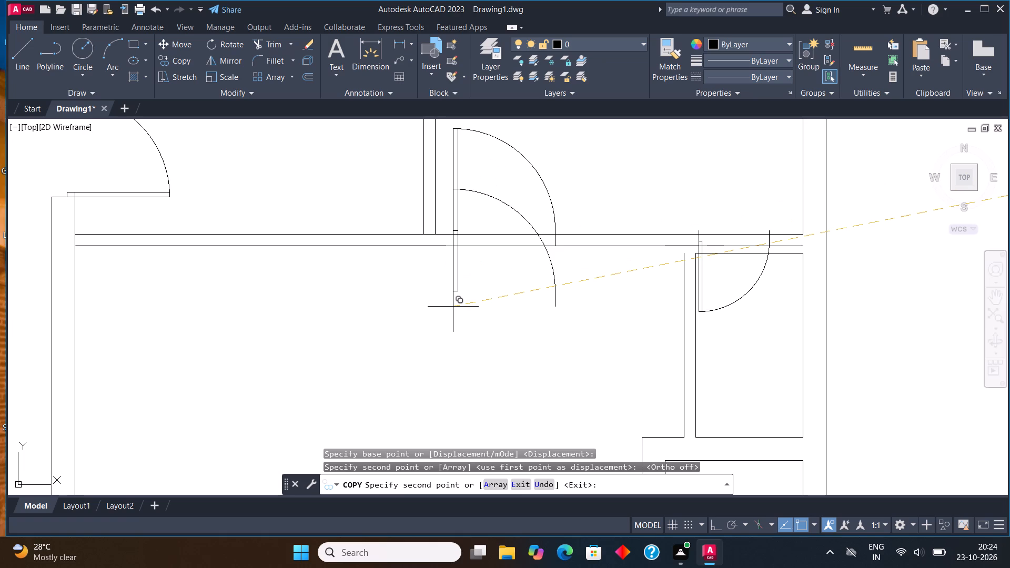
{"action": "scroll", "coordinate": [454, 316], "scroll_direction": "down", "scroll_amount": 2}
{"action": "key", "text": "Escape"}
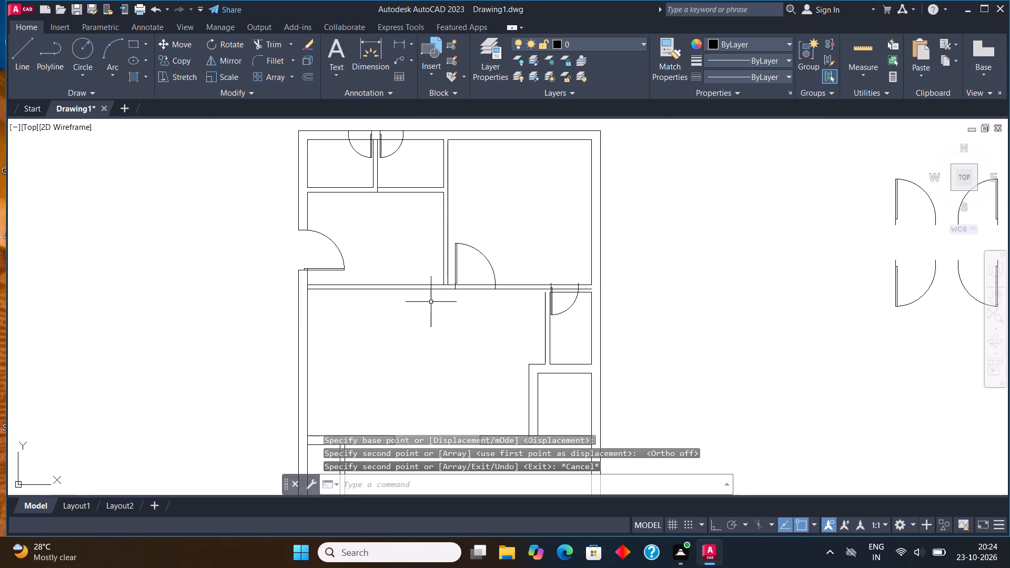
Trim the horizontal wall's two lines between the jambs of the small right-hand room's door.
{"action": "scroll", "coordinate": [358, 263], "scroll_direction": "down", "scroll_amount": 3}
{"action": "scroll", "coordinate": [427, 299], "scroll_direction": "up", "scroll_amount": 2}
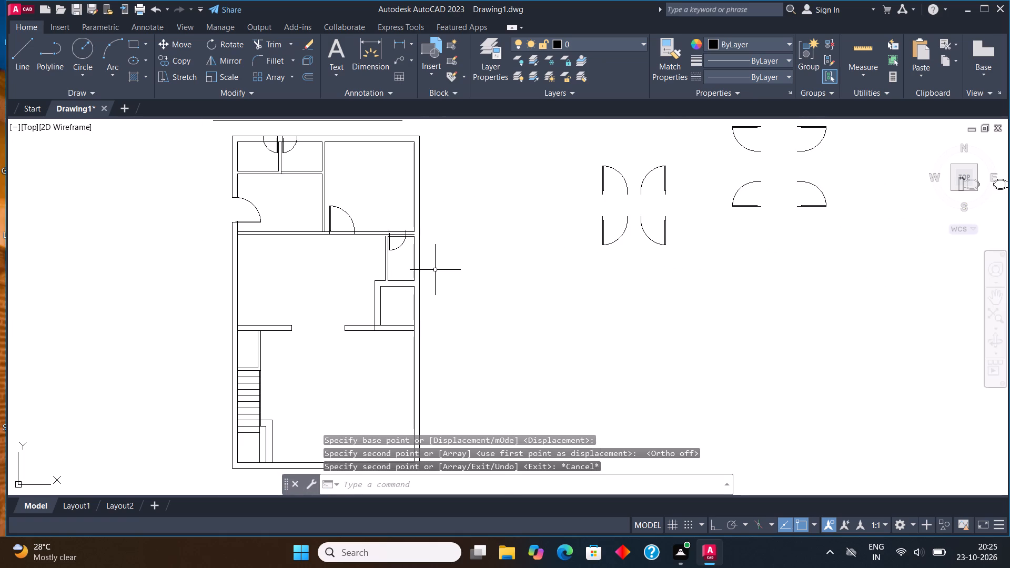
{"action": "left_click", "coordinate": [275, 45]}
{"action": "scroll", "coordinate": [373, 216], "scroll_direction": "up", "scroll_amount": 3}
{"action": "scroll", "coordinate": [448, 293], "scroll_direction": "up", "scroll_amount": 2}
{"action": "left_click_drag", "start_coordinate": [449, 287], "coordinate": [450, 269]}
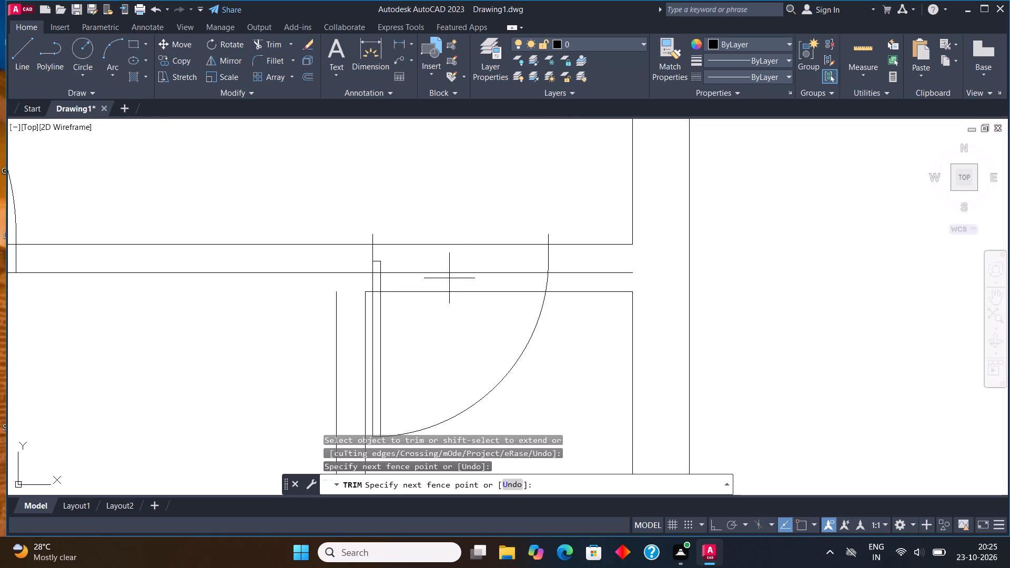
{"action": "left_click_drag", "start_coordinate": [450, 269], "coordinate": [455, 224]}
{"action": "key", "text": "Escape"}
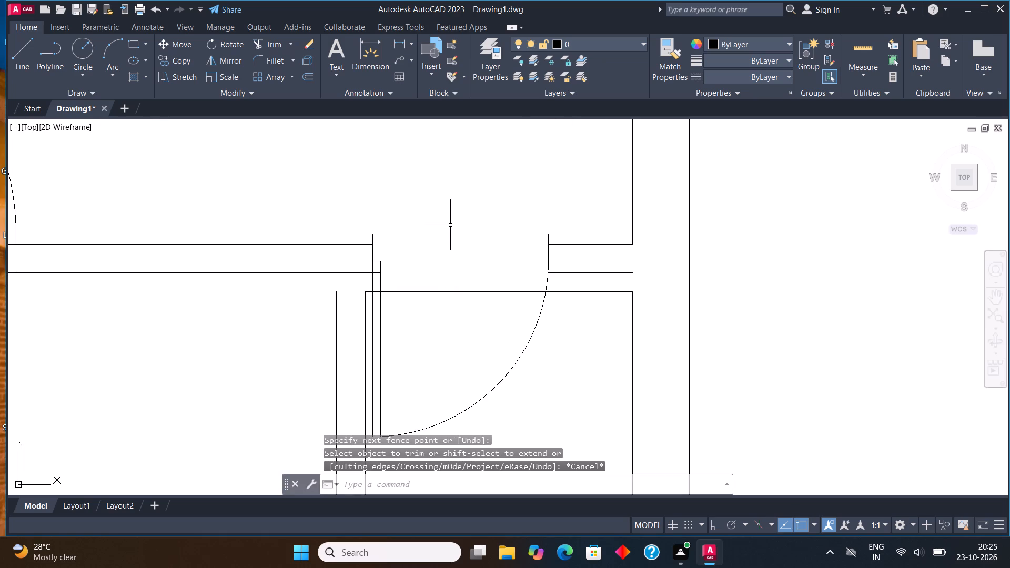
Move the small right-hand room's door block down so its jamb's top end meets the horizontal wall's upper line.
{"action": "scroll", "coordinate": [385, 210], "scroll_direction": "down", "scroll_amount": 3}
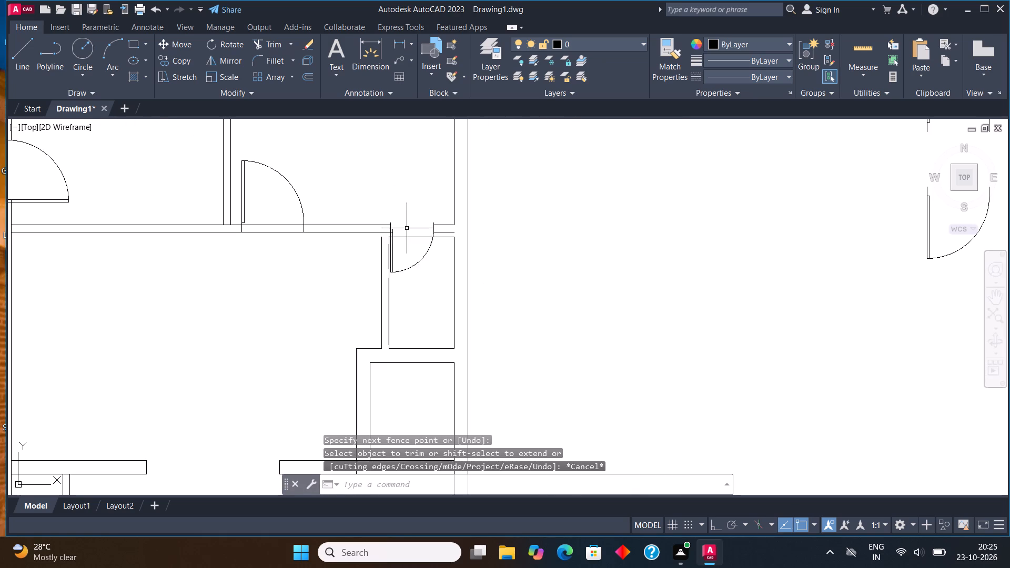
{"action": "scroll", "coordinate": [415, 269], "scroll_direction": "up", "scroll_amount": 1}
{"action": "left_click", "coordinate": [413, 261]}
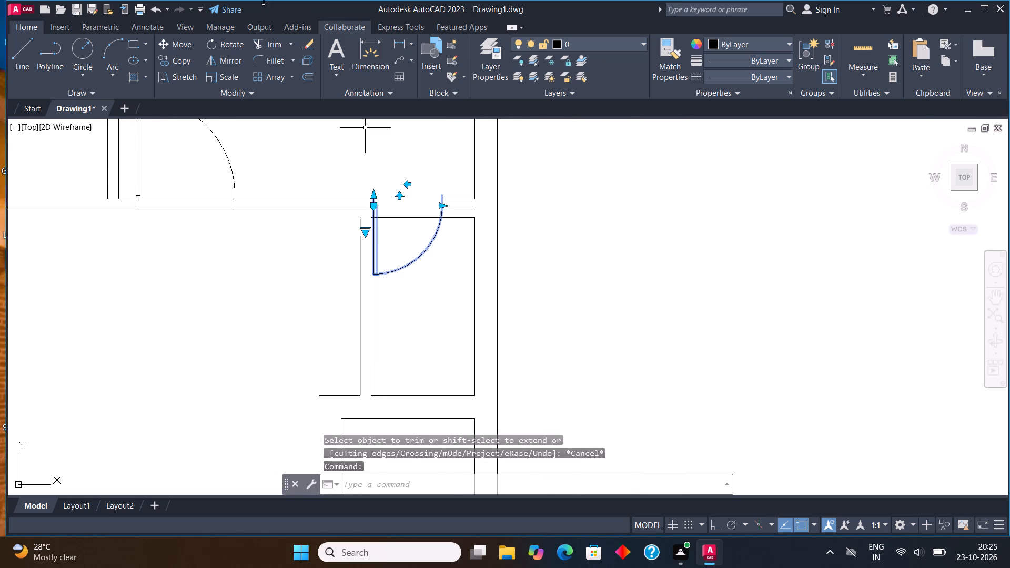
{"action": "left_click", "coordinate": [188, 43]}
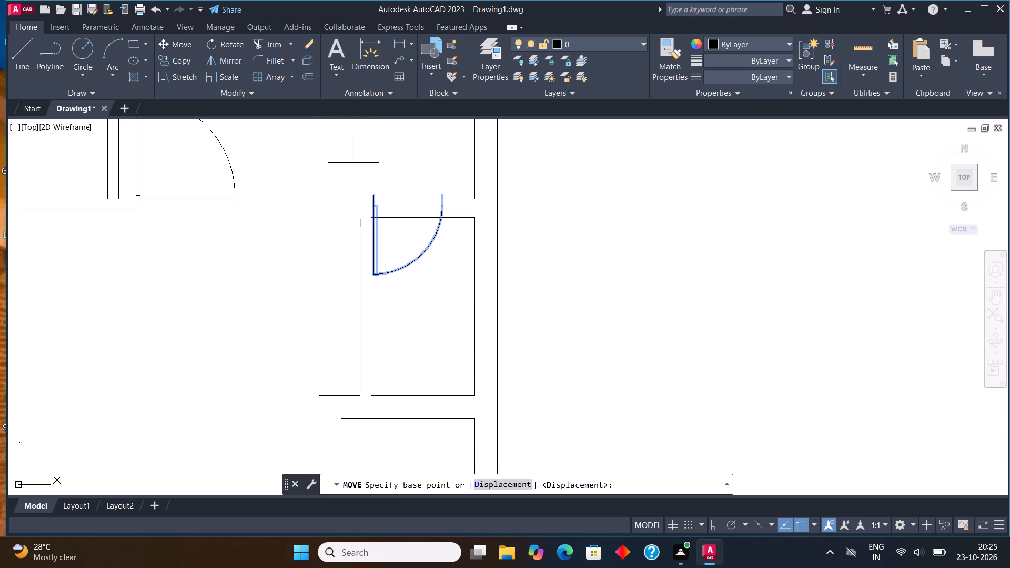
{"action": "scroll", "coordinate": [365, 201], "scroll_direction": "up", "scroll_amount": 3}
{"action": "left_click", "coordinate": [395, 175]}
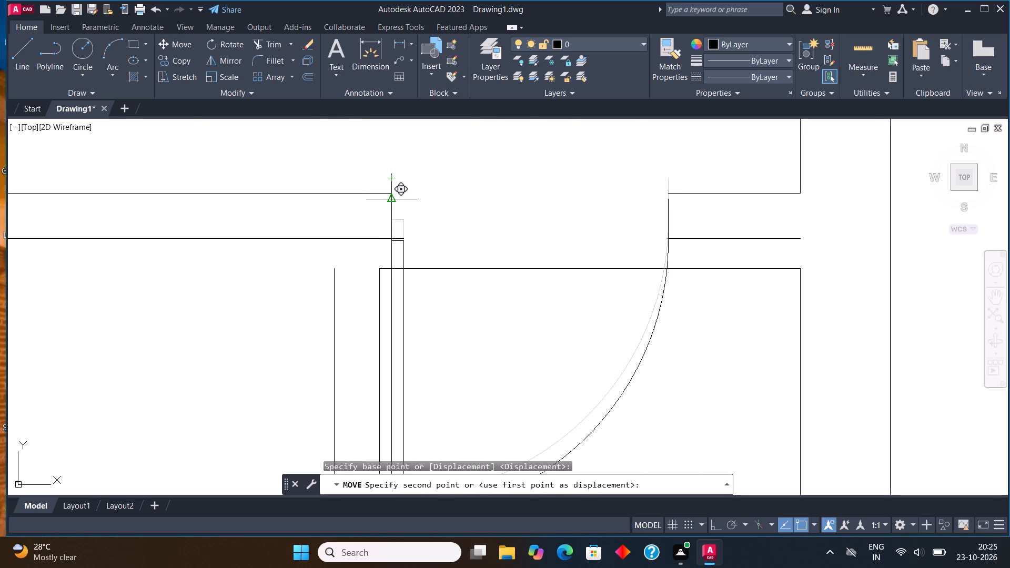
{"action": "left_click", "coordinate": [389, 194]}
Draw a short vertical line extending the small room's outer left wall line up to the horizontal wall's lower line.
{"action": "scroll", "coordinate": [420, 174], "scroll_direction": "down", "scroll_amount": 2}
{"action": "scroll", "coordinate": [418, 194], "scroll_direction": "up", "scroll_amount": 2}
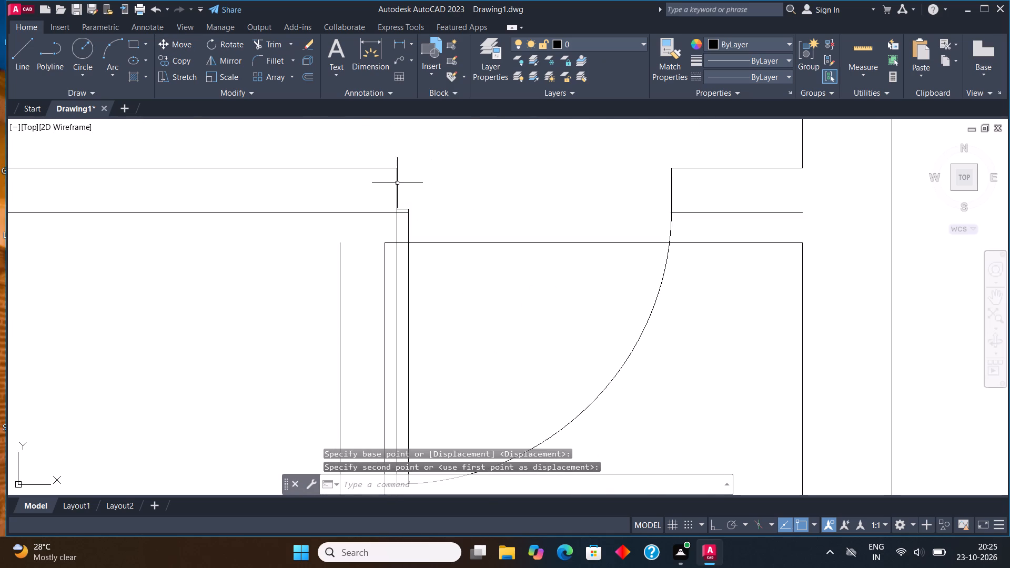
{"action": "left_click", "coordinate": [15, 56]}
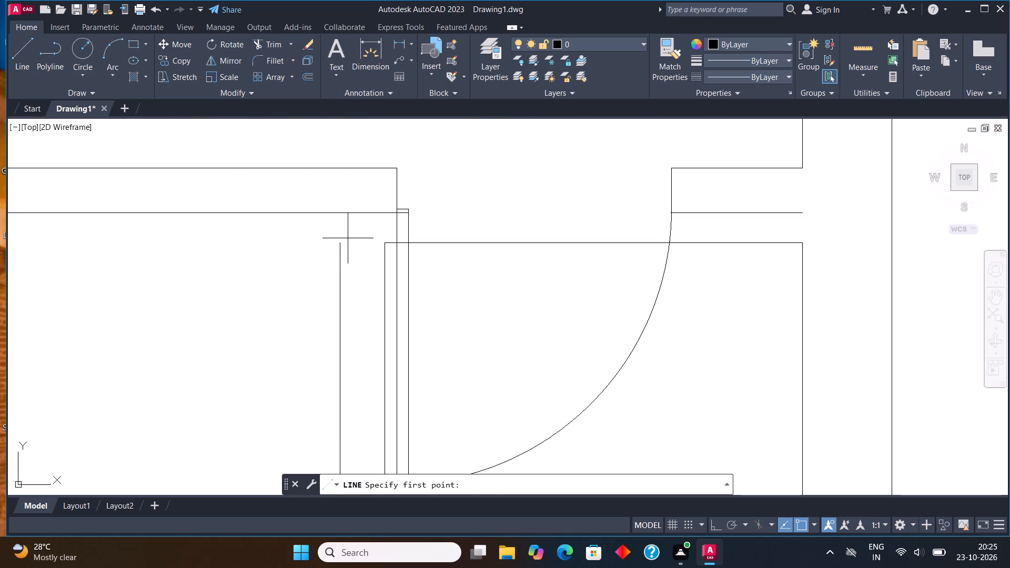
{"action": "left_click", "coordinate": [339, 238]}
{"action": "left_click", "coordinate": [339, 217]}
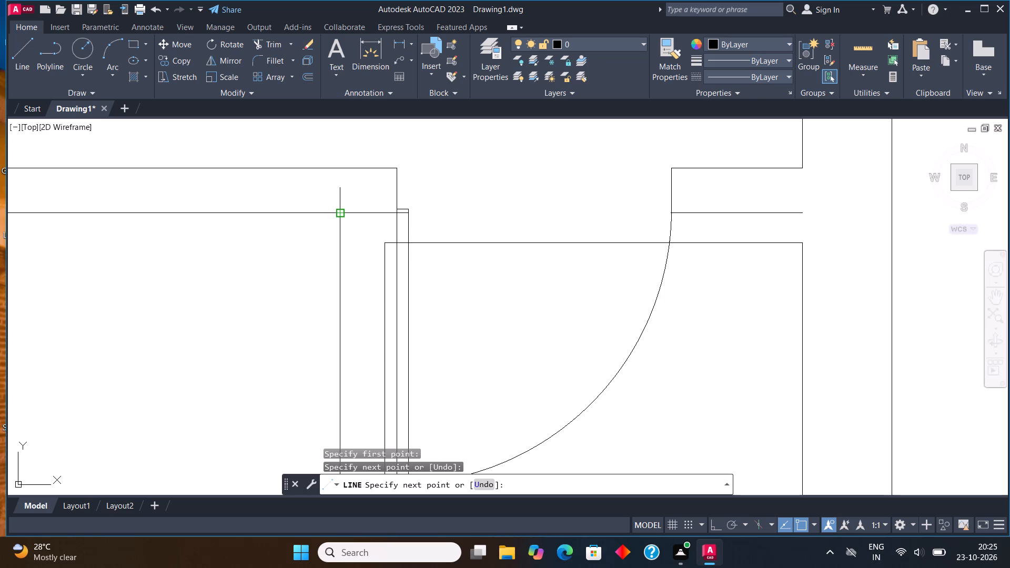
{"action": "key", "text": "Escape"}
Trim the small right-hand room's top line where it crosses the door opening and the door leaf.
{"action": "scroll", "coordinate": [338, 225], "scroll_direction": "down", "scroll_amount": 2}
{"action": "middle_click_drag", "start_coordinate": [420, 228], "coordinate": [442, 240]}
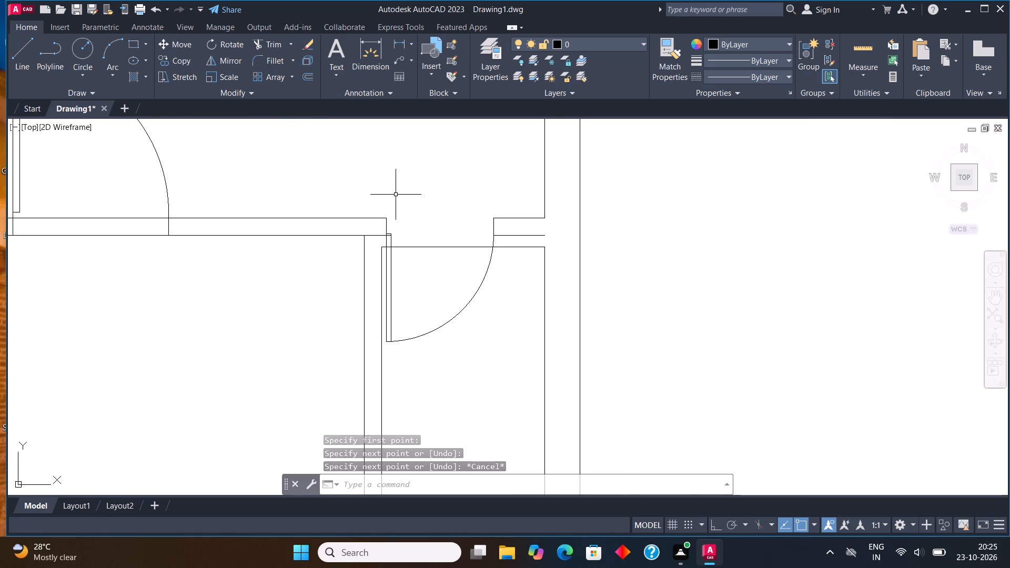
{"action": "scroll", "coordinate": [398, 198], "scroll_direction": "down", "scroll_amount": 2}
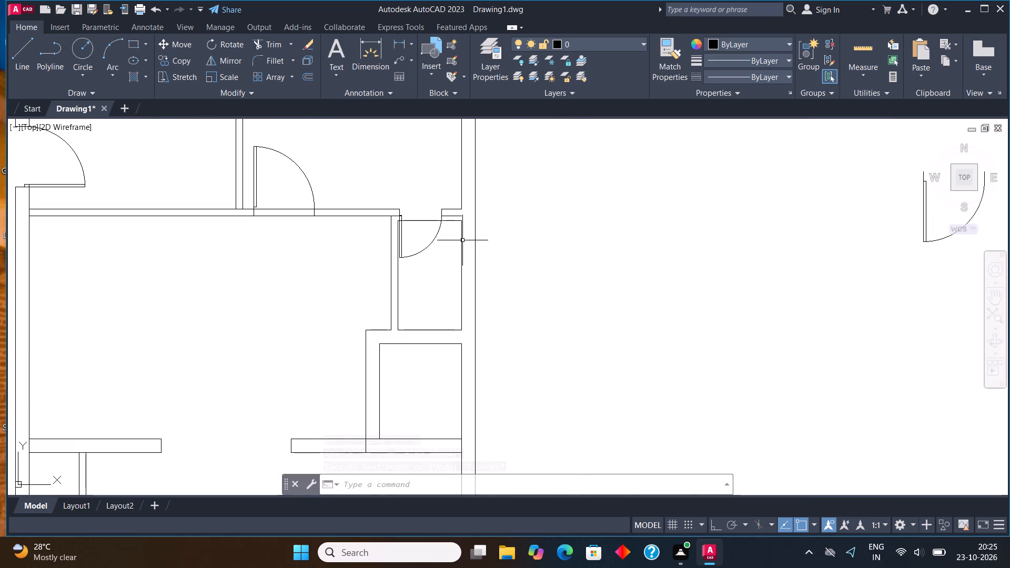
{"action": "scroll", "coordinate": [425, 228], "scroll_direction": "up", "scroll_amount": 2}
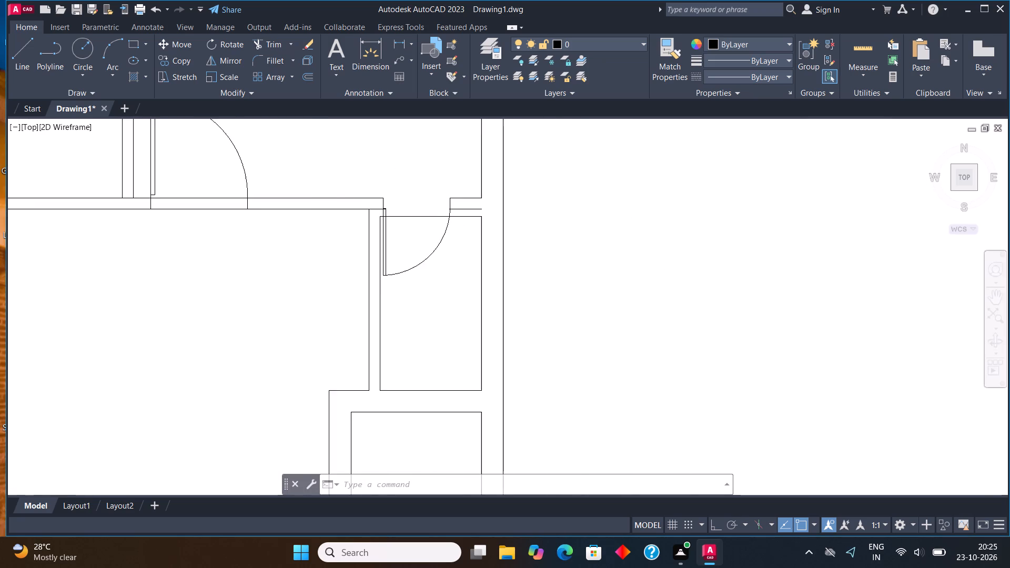
{"action": "scroll", "coordinate": [425, 228], "scroll_direction": "up", "scroll_amount": 1}
{"action": "left_click", "coordinate": [279, 42]}
{"action": "left_click_drag", "start_coordinate": [376, 187], "coordinate": [381, 232]}
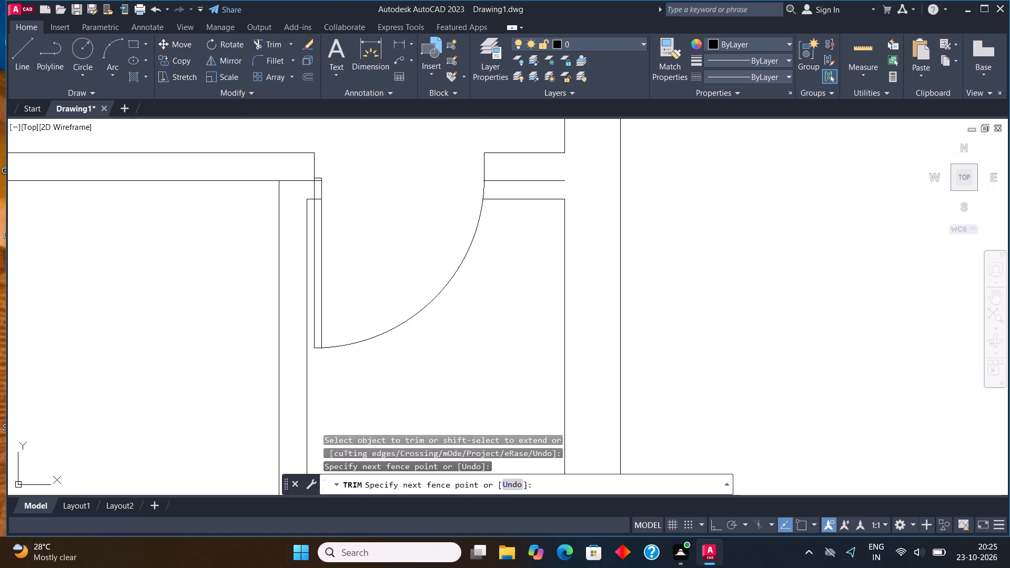
{"action": "left_click", "coordinate": [319, 199]}
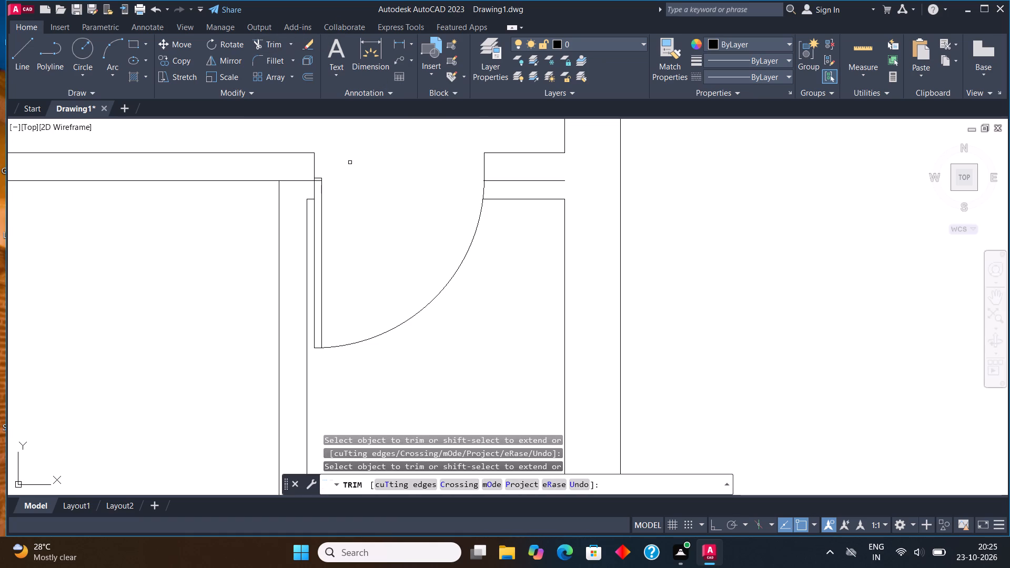
{"action": "scroll", "coordinate": [366, 167], "scroll_direction": "down", "scroll_amount": 3}
{"action": "key", "text": "Escape"}
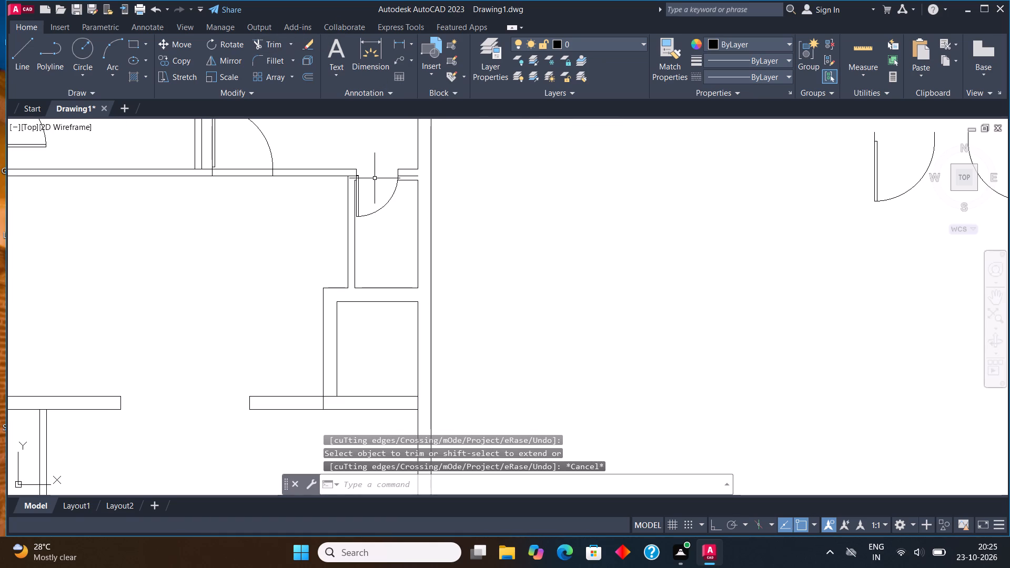
Trim the leftover vertical line crossing the horizontal wall's thickness below the lower small right-hand room.
{"action": "scroll", "coordinate": [382, 189], "scroll_direction": "down", "scroll_amount": 1}
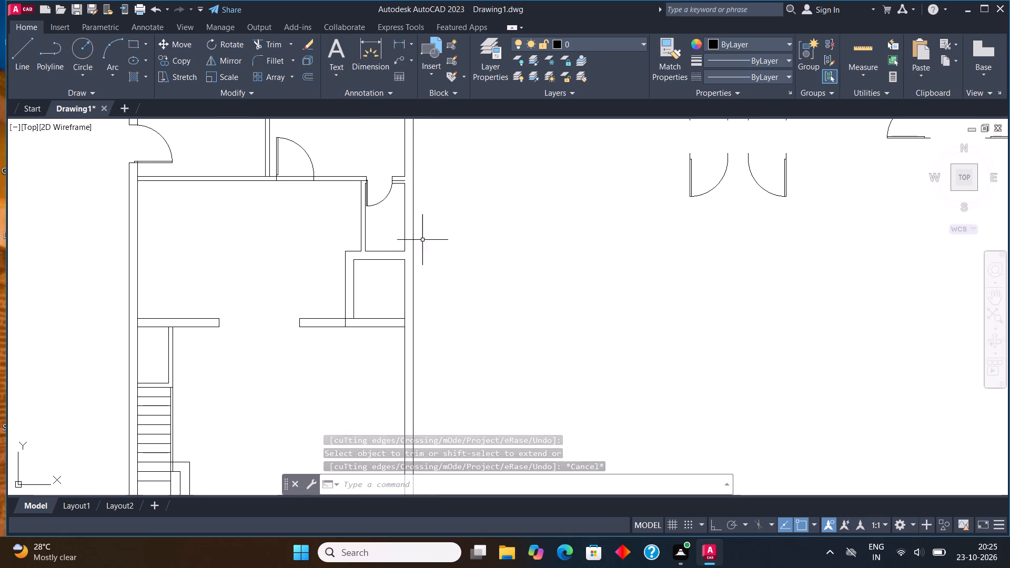
{"action": "middle_click_drag", "start_coordinate": [444, 236], "coordinate": [473, 240]}
{"action": "scroll", "coordinate": [451, 242], "scroll_direction": "down", "scroll_amount": 1}
{"action": "scroll", "coordinate": [408, 282], "scroll_direction": "up", "scroll_amount": 2}
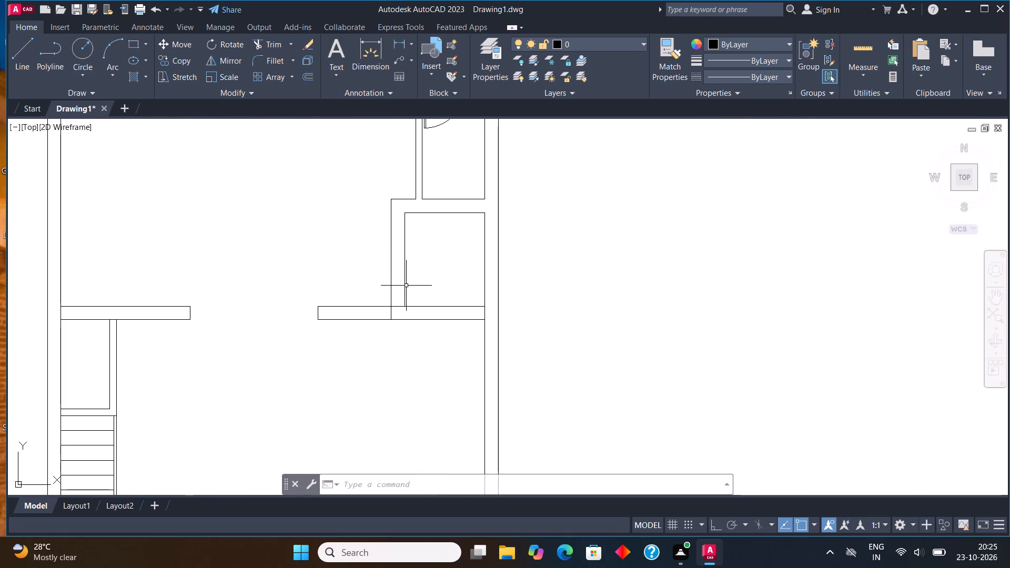
{"action": "left_click", "coordinate": [269, 46]}
{"action": "scroll", "coordinate": [391, 305], "scroll_direction": "up", "scroll_amount": 1}
{"action": "left_click_drag", "start_coordinate": [386, 319], "coordinate": [391, 319]}
{"action": "left_click", "coordinate": [428, 319]}
{"action": "key", "text": "Escape"}
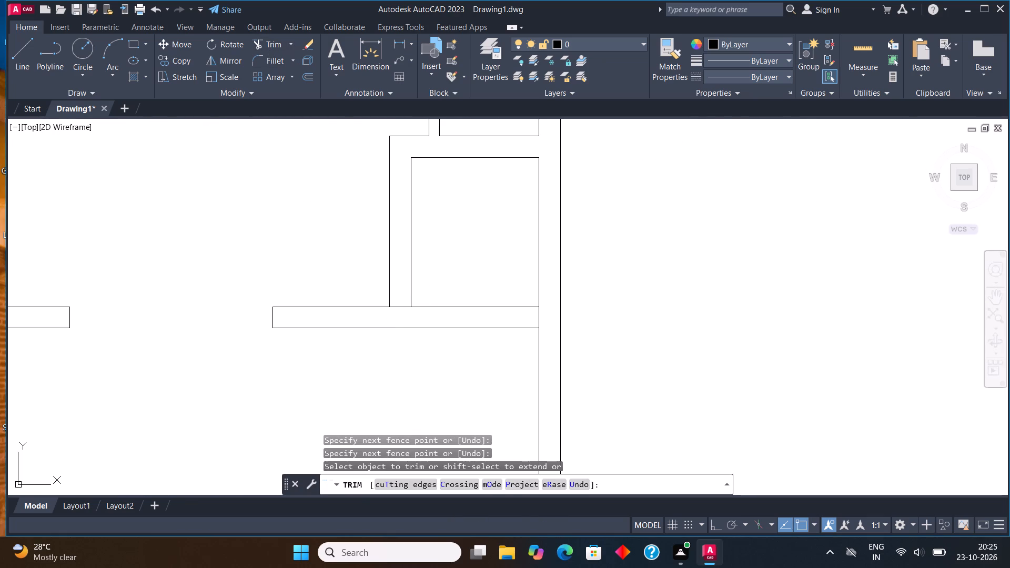
Cut an opening in the lower small room's left wall using a rectangle across its thickness and trimming both wall lines between its ends.
{"action": "left_click", "coordinate": [132, 46]}
{"action": "middle_click_drag", "start_coordinate": [385, 262], "coordinate": [386, 345]}
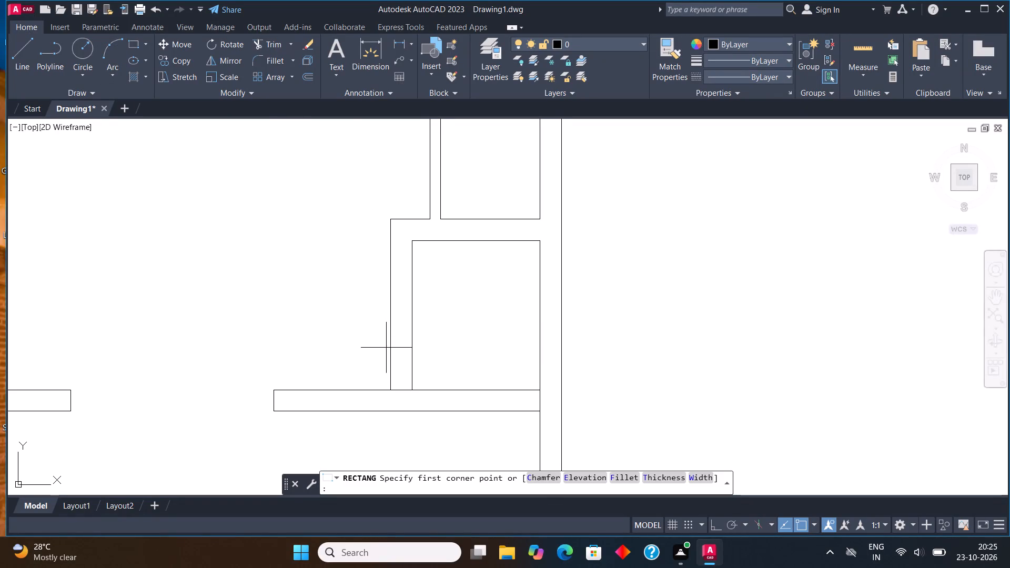
{"action": "left_click", "coordinate": [389, 366]}
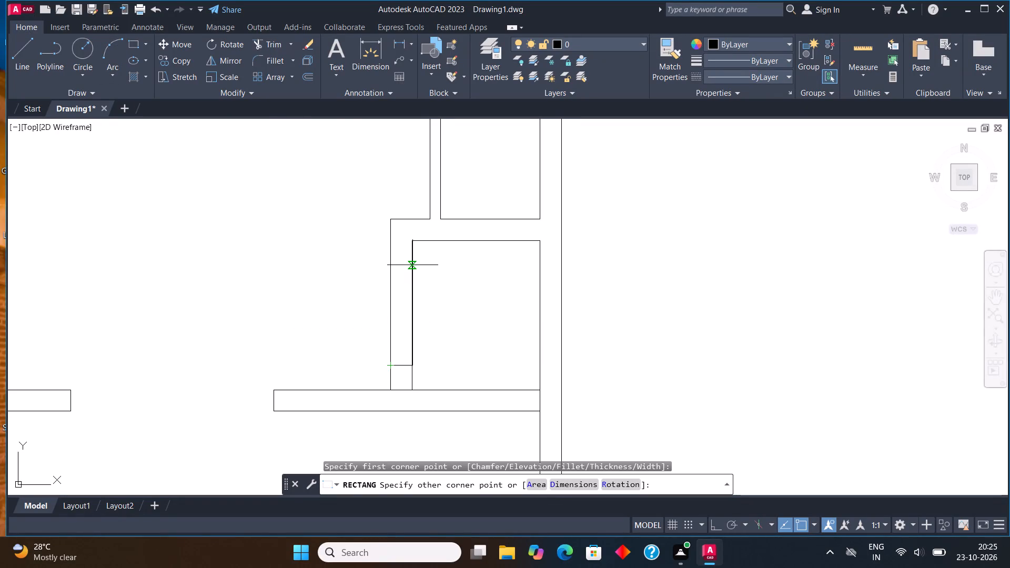
{"action": "left_click", "coordinate": [412, 265]}
{"action": "left_click", "coordinate": [277, 46]}
{"action": "left_click_drag", "start_coordinate": [339, 326], "coordinate": [466, 311]}
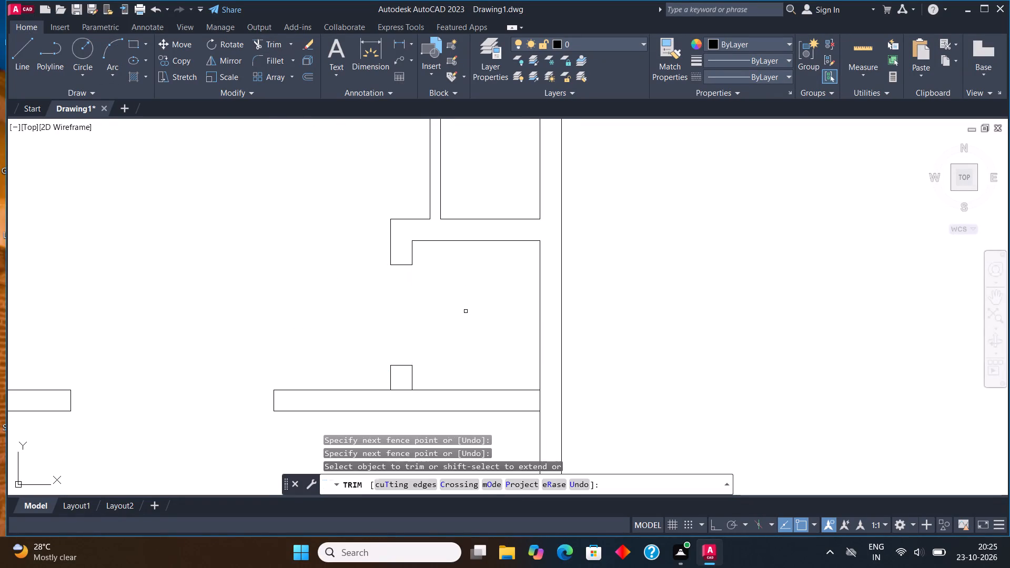
{"action": "key", "text": "Escape"}
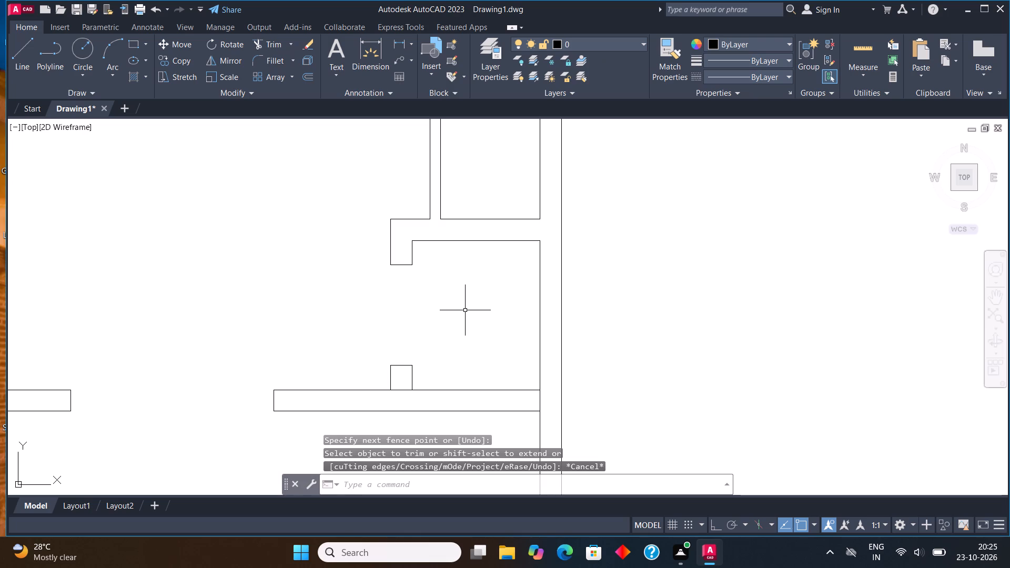
Cut an opening in the right exterior wall beside the upper small room using a rectangle across its thickness and trimming both wall lines.
{"action": "scroll", "coordinate": [516, 307], "scroll_direction": "down", "scroll_amount": 2}
{"action": "middle_click_drag", "start_coordinate": [469, 273], "coordinate": [462, 238]}
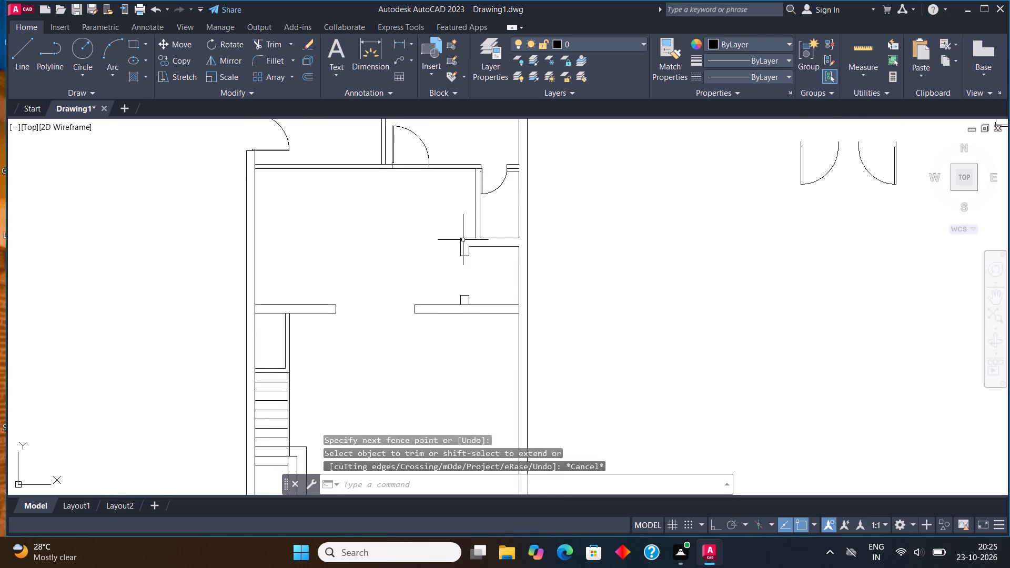
{"action": "middle_click_drag", "start_coordinate": [520, 213], "coordinate": [382, 284]}
{"action": "scroll", "coordinate": [397, 269], "scroll_direction": "up", "scroll_amount": 1}
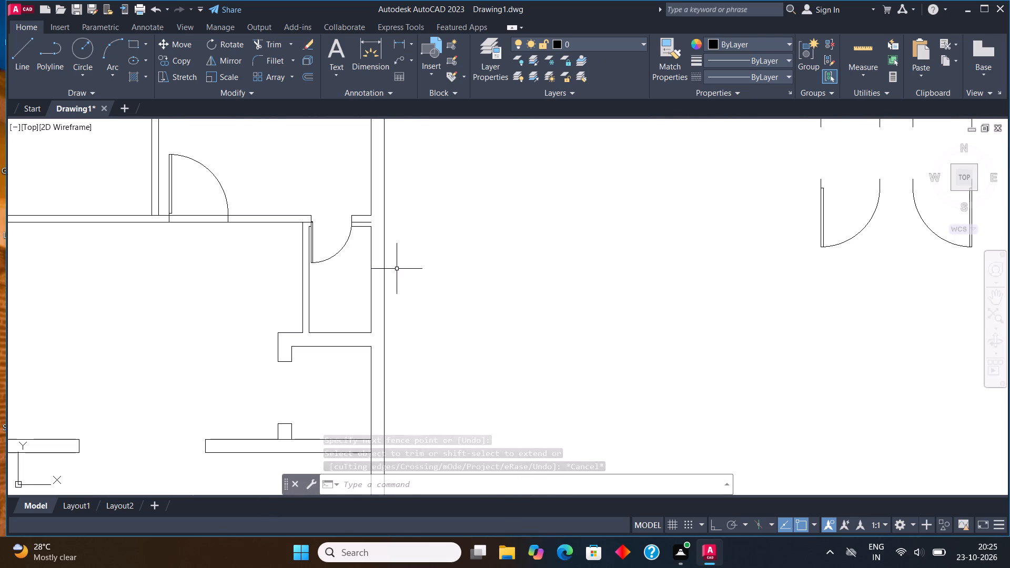
{"action": "left_click", "coordinate": [133, 44]}
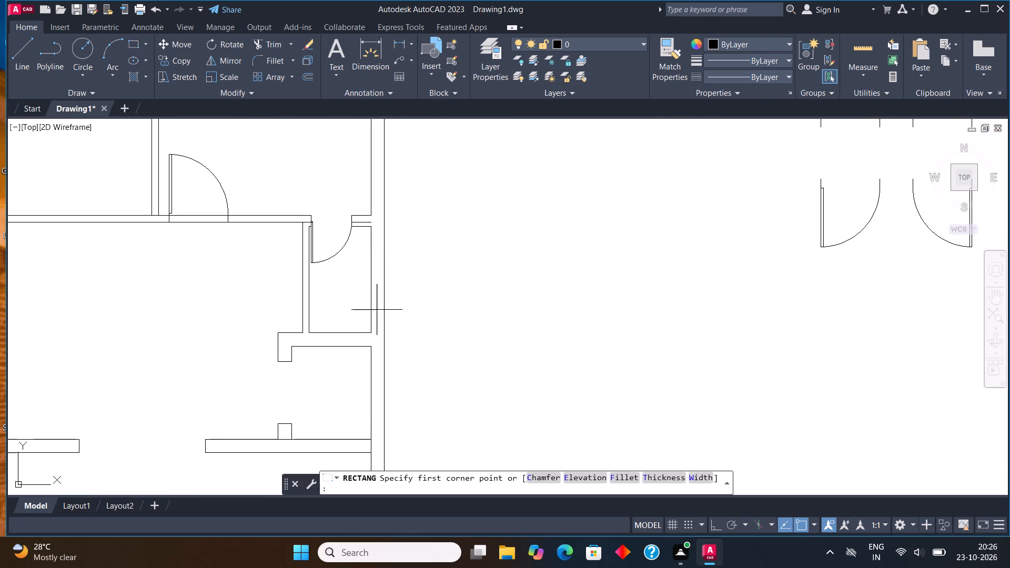
{"action": "left_click", "coordinate": [368, 301]}
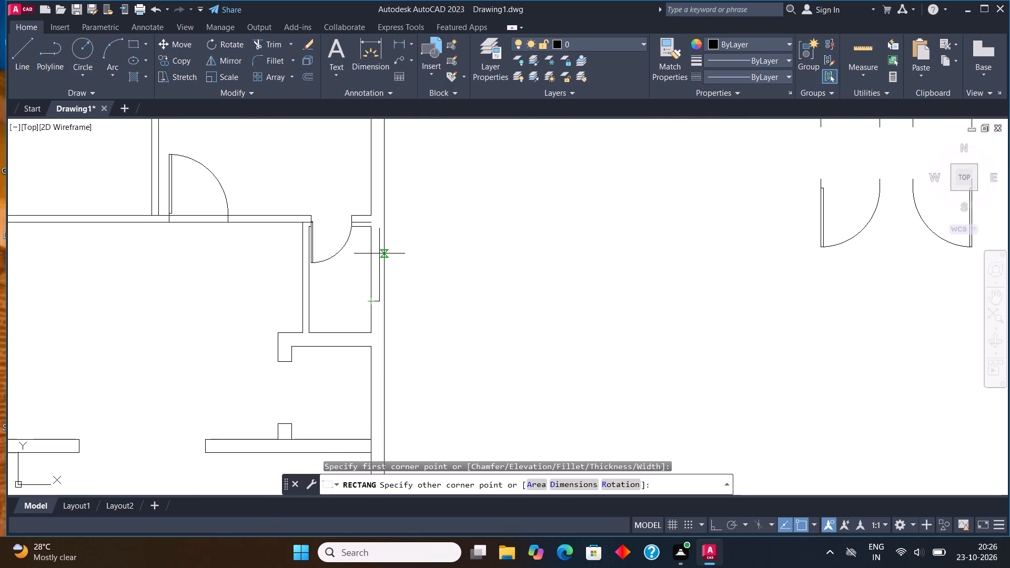
{"action": "left_click", "coordinate": [384, 248]}
{"action": "left_click", "coordinate": [261, 38]}
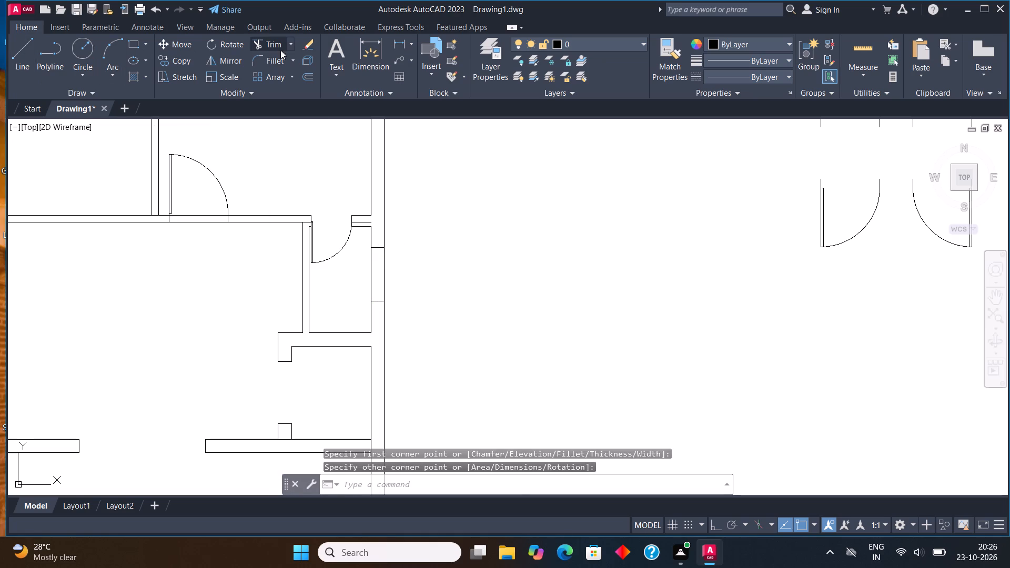
{"action": "left_click_drag", "start_coordinate": [362, 266], "coordinate": [406, 271]}
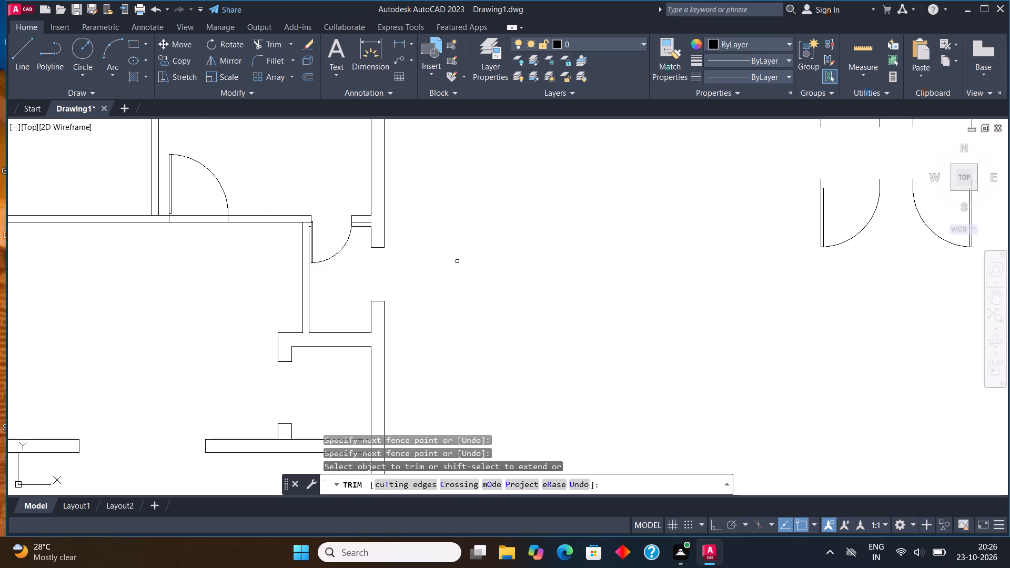
{"action": "key", "text": "Escape"}
Draw a rectangle across the left exterior wall's thickness to mark an opening in the lower half of the large middle room.
{"action": "scroll", "coordinate": [416, 275], "scroll_direction": "down", "scroll_amount": 2}
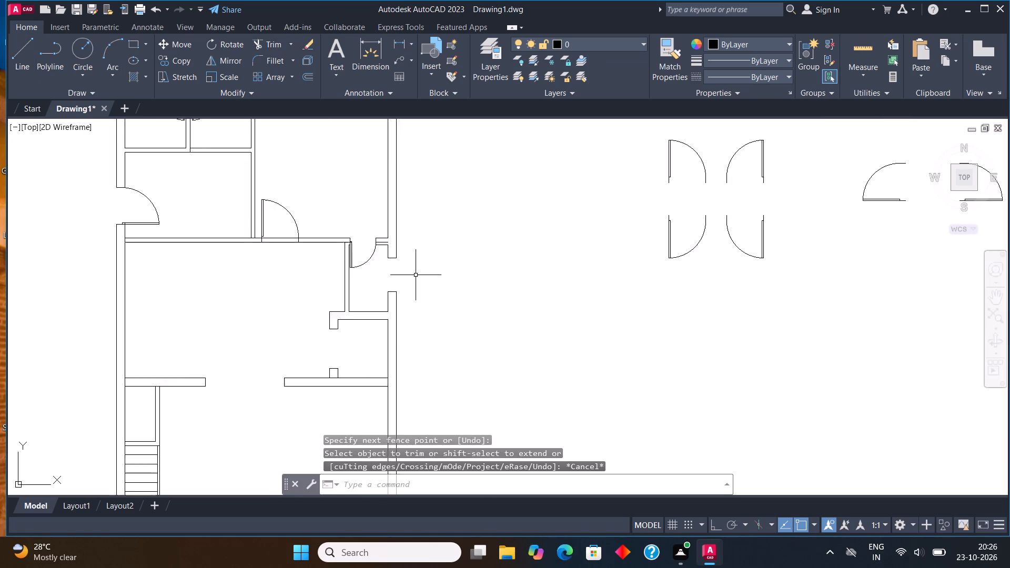
{"action": "scroll", "coordinate": [416, 275], "scroll_direction": "down", "scroll_amount": 1}
{"action": "scroll", "coordinate": [351, 258], "scroll_direction": "up", "scroll_amount": 2}
{"action": "middle_click_drag", "start_coordinate": [351, 258], "coordinate": [398, 217]}
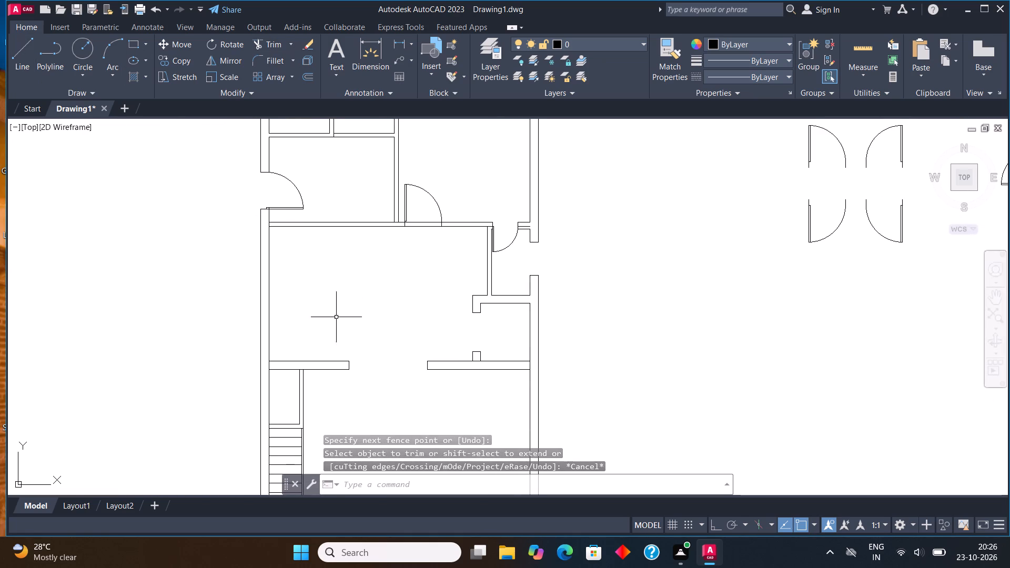
{"action": "left_click", "coordinate": [133, 41]}
{"action": "scroll", "coordinate": [266, 343], "scroll_direction": "up", "scroll_amount": 2}
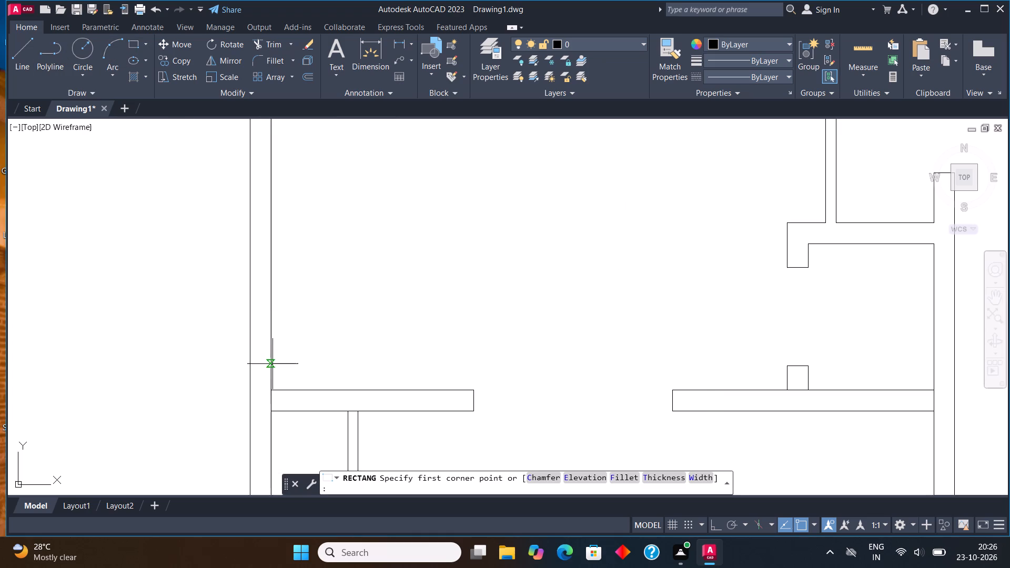
{"action": "left_click", "coordinate": [272, 364]}
{"action": "scroll", "coordinate": [271, 351], "scroll_direction": "down", "scroll_amount": 2}
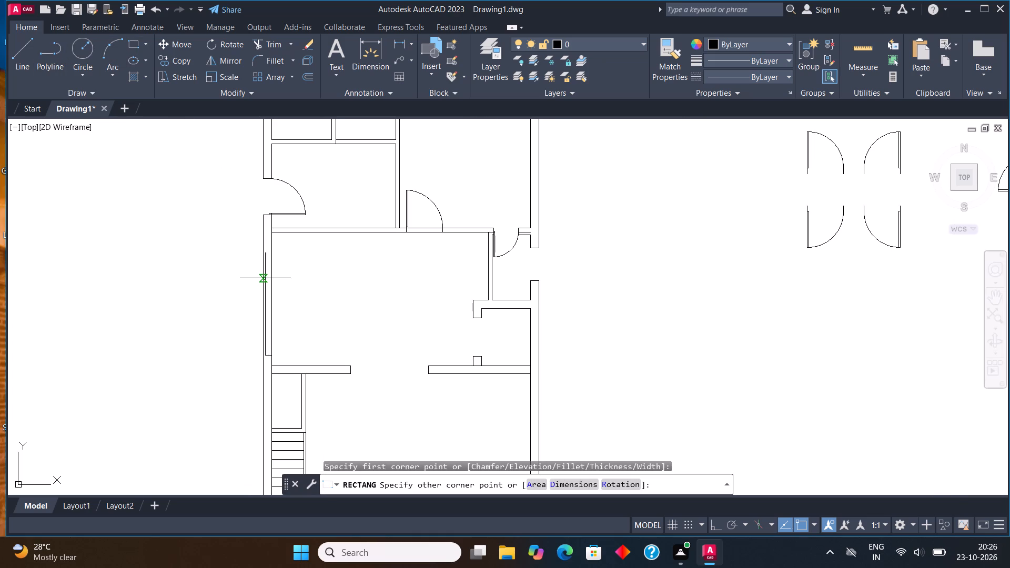
{"action": "left_click", "coordinate": [263, 284]}
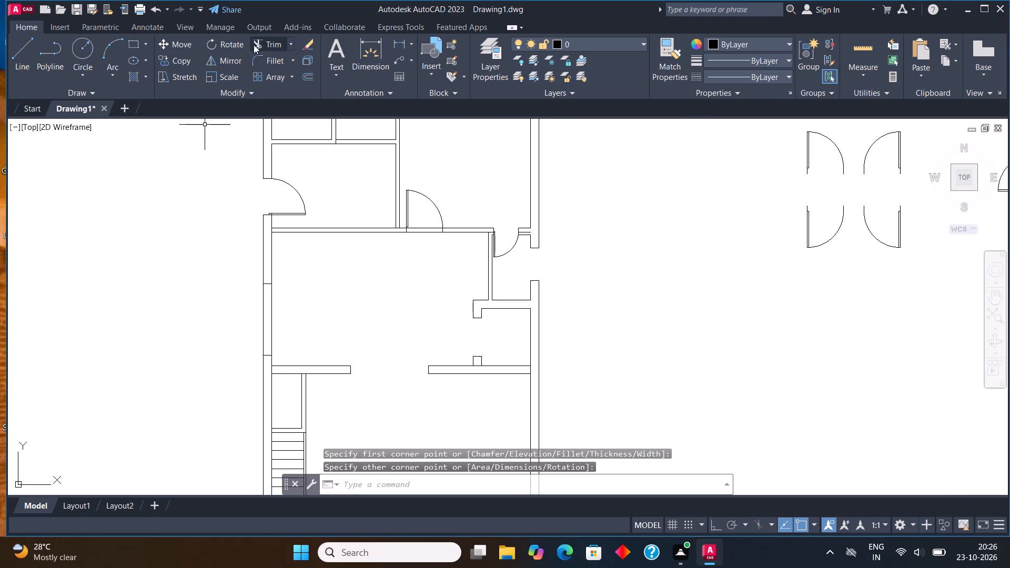
Trim both left exterior wall lines between the rectangle's ends beside the large middle room, including the leftover stub at the opening's upper end.
{"action": "left_click", "coordinate": [272, 43]}
{"action": "left_click_drag", "start_coordinate": [240, 300], "coordinate": [306, 300]}
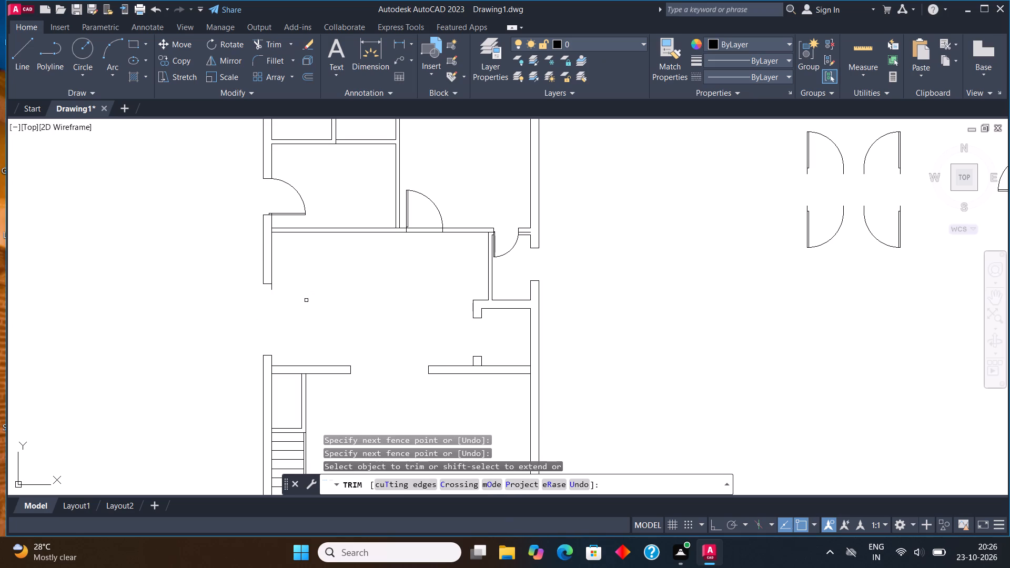
{"action": "scroll", "coordinate": [291, 274], "scroll_direction": "up", "scroll_amount": 2}
{"action": "left_click_drag", "start_coordinate": [230, 298], "coordinate": [266, 291]}
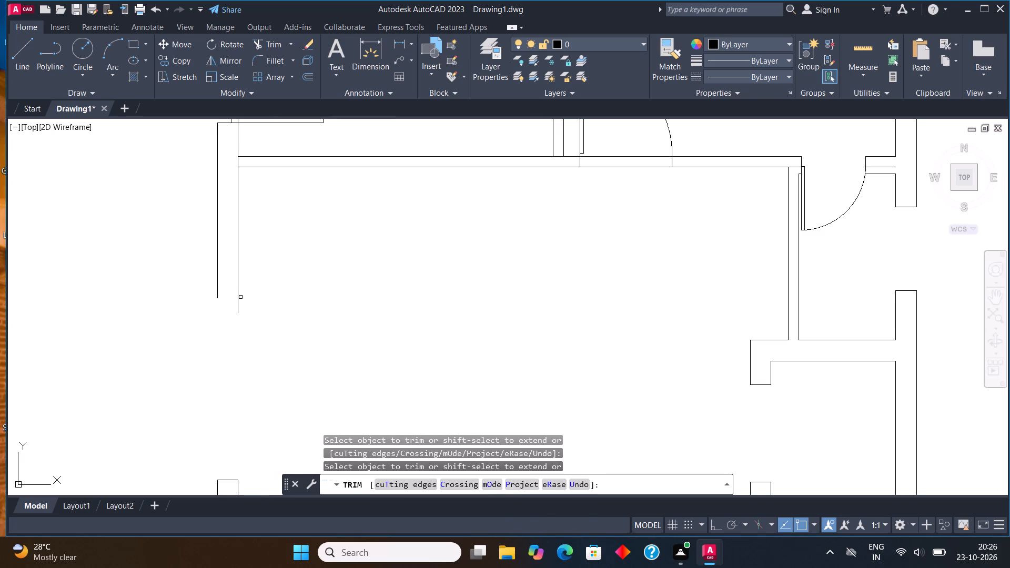
{"action": "key", "text": "ctrl+z"}
{"action": "scroll", "coordinate": [213, 320], "scroll_direction": "up", "scroll_amount": 3}
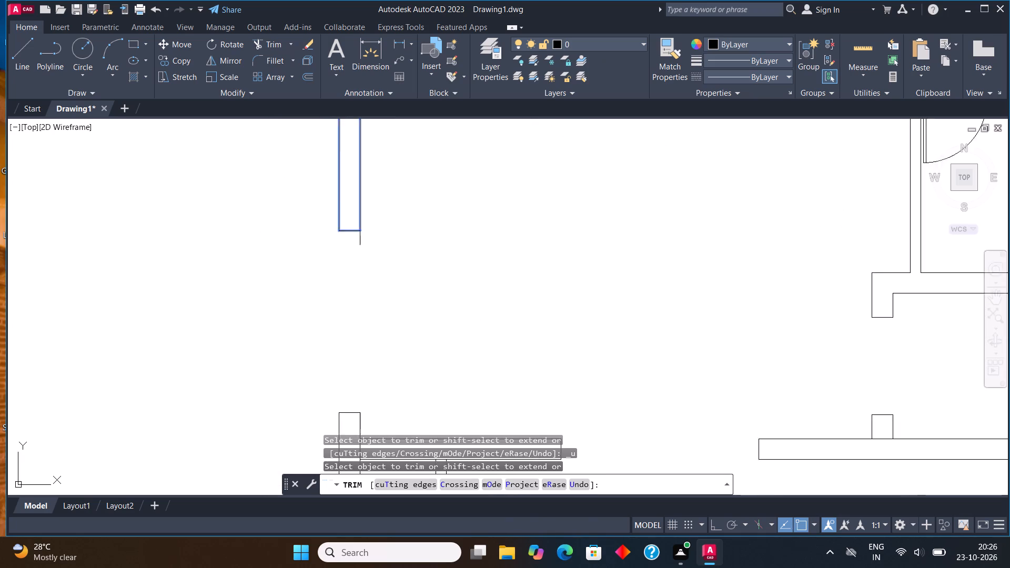
{"action": "scroll", "coordinate": [453, 217], "scroll_direction": "up", "scroll_amount": 2}
{"action": "left_click_drag", "start_coordinate": [418, 165], "coordinate": [482, 155]}
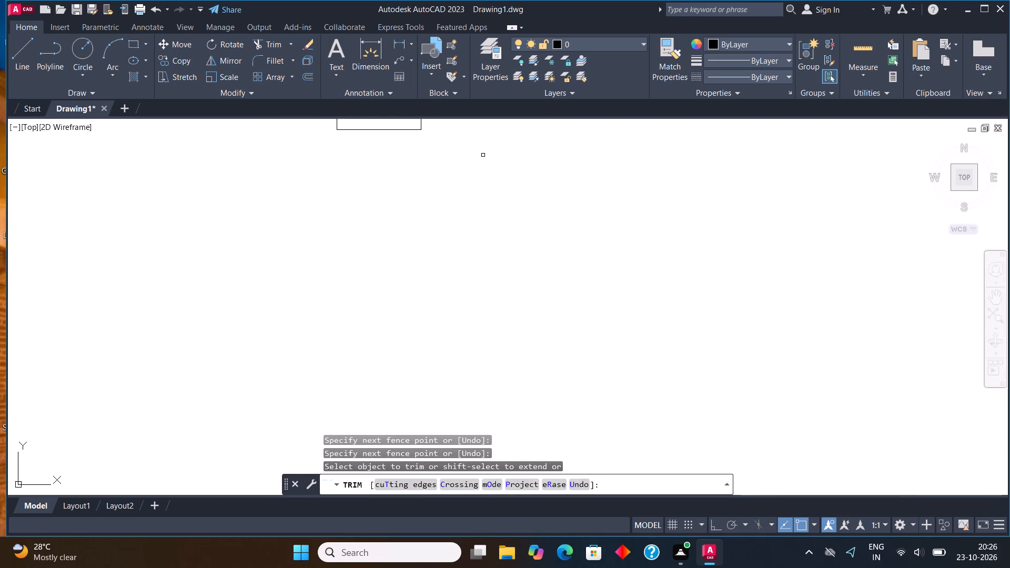
{"action": "key", "text": "Escape"}
Cut an opening in the bottom exterior wall using a rectangle across its thickness and trimming both wall lines between its ends.
{"action": "scroll", "coordinate": [611, 363], "scroll_direction": "down", "scroll_amount": 4}
{"action": "middle_click_drag", "start_coordinate": [601, 344], "coordinate": [330, 257]}
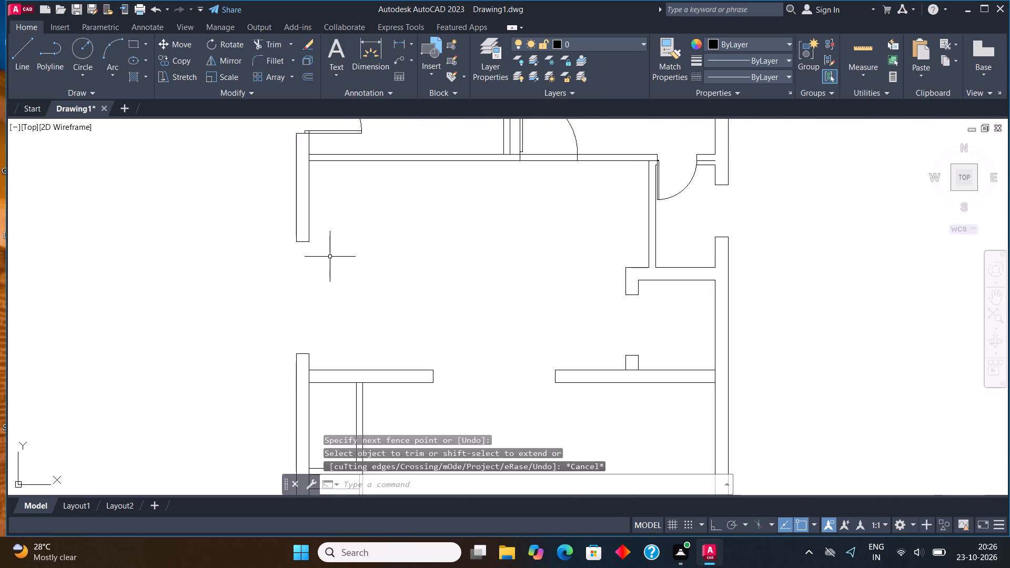
{"action": "scroll", "coordinate": [337, 258], "scroll_direction": "down", "scroll_amount": 2}
{"action": "scroll", "coordinate": [406, 289], "scroll_direction": "down", "scroll_amount": 1}
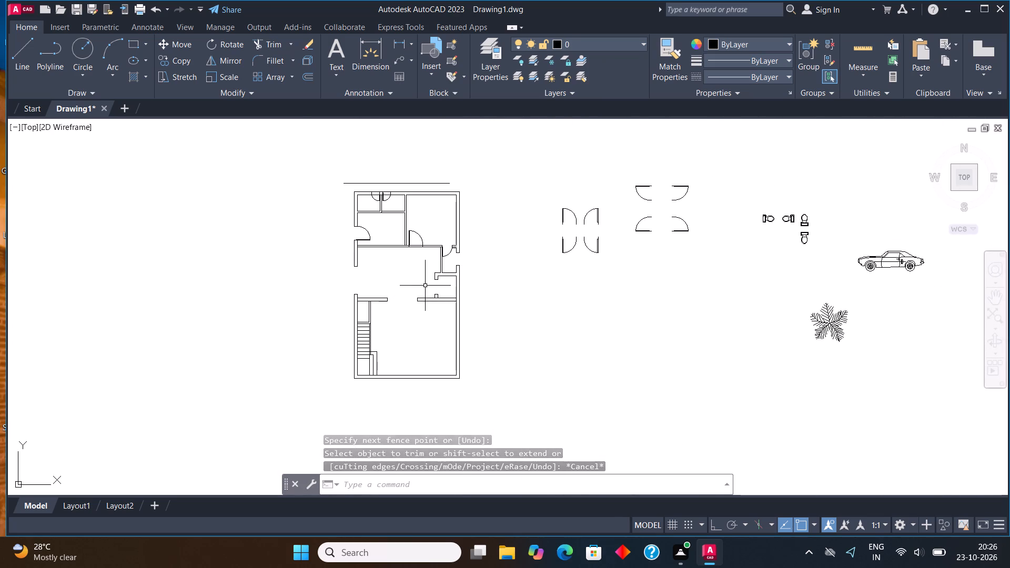
{"action": "middle_click", "coordinate": [425, 286]}
{"action": "middle_click_drag", "start_coordinate": [426, 317], "coordinate": [426, 302]}
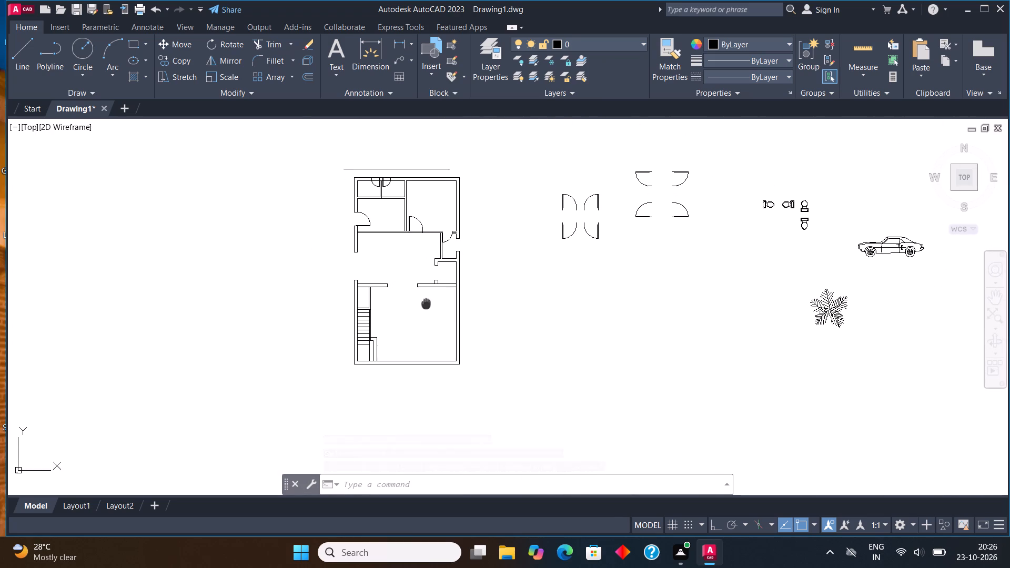
{"action": "middle_click_drag", "start_coordinate": [426, 302], "coordinate": [426, 296]}
{"action": "scroll", "coordinate": [411, 381], "scroll_direction": "up", "scroll_amount": 3}
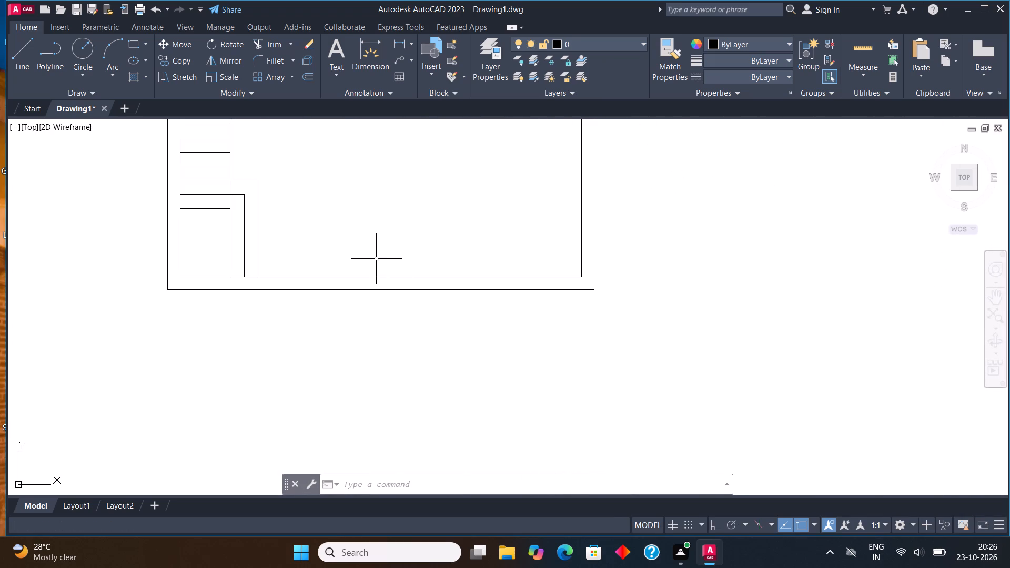
{"action": "left_click", "coordinate": [136, 45]}
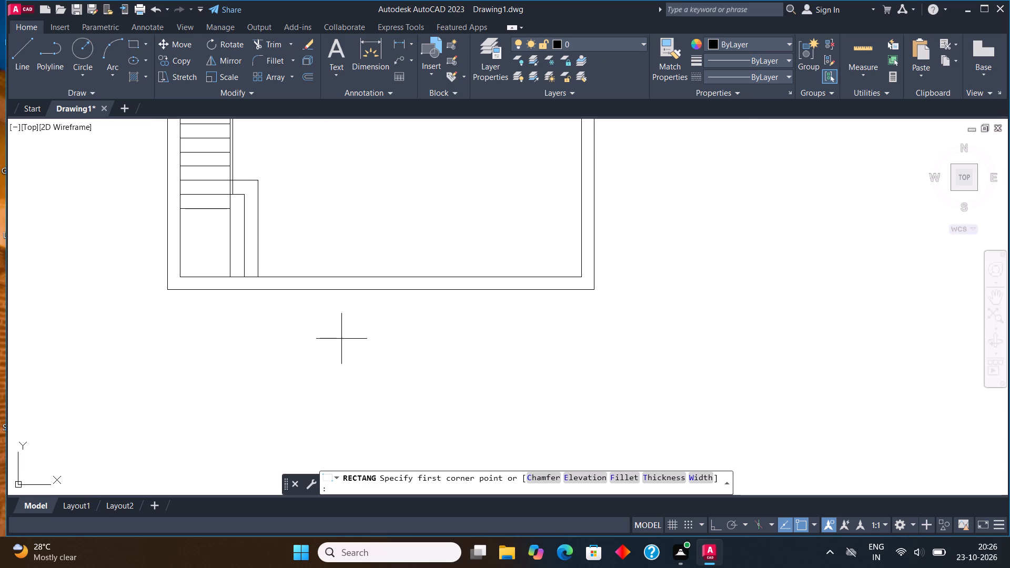
{"action": "scroll", "coordinate": [332, 315], "scroll_direction": "up", "scroll_amount": 1}
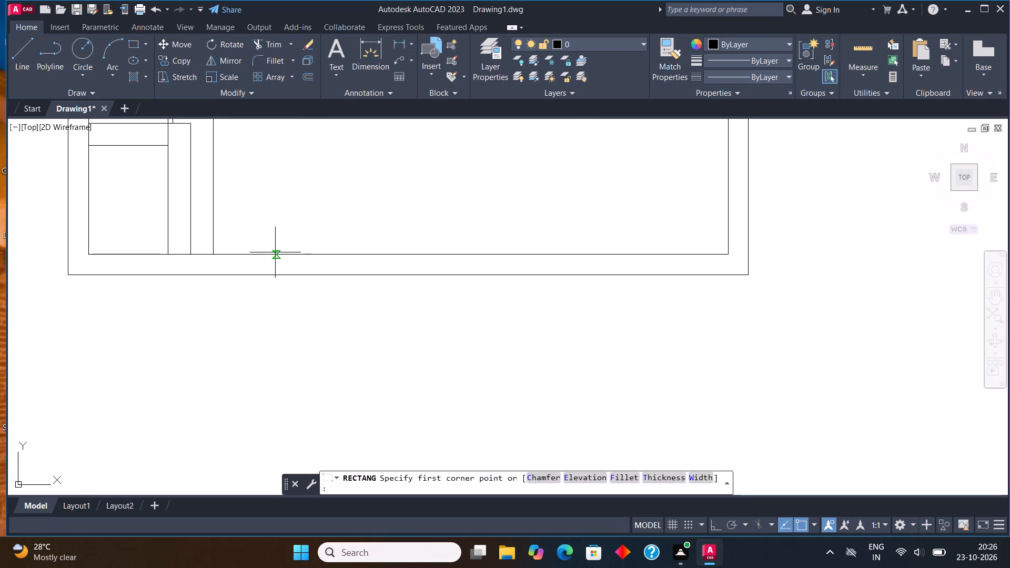
{"action": "left_click", "coordinate": [272, 253]}
{"action": "left_click", "coordinate": [559, 273]}
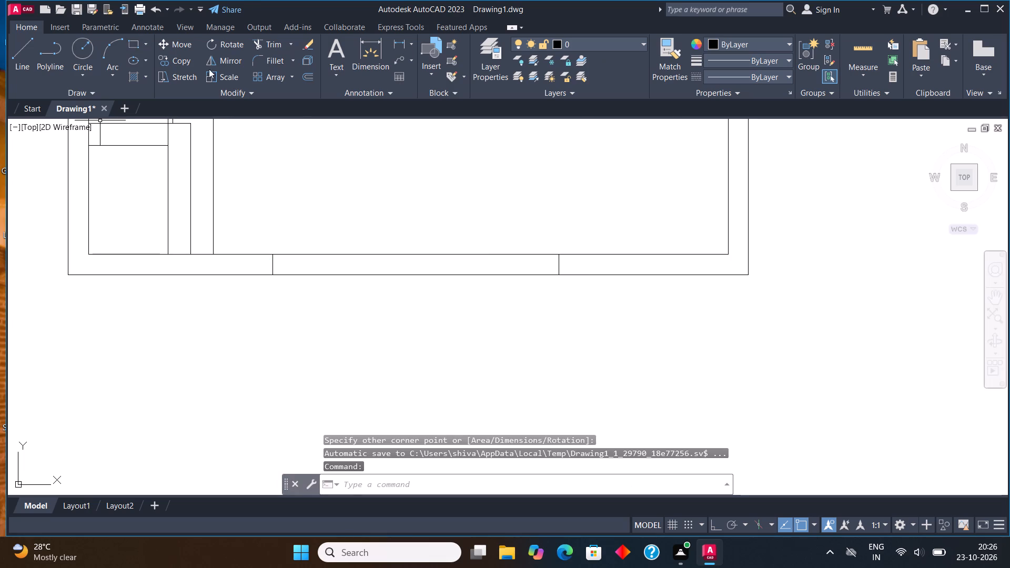
{"action": "left_click", "coordinate": [266, 45]}
{"action": "left_click_drag", "start_coordinate": [379, 194], "coordinate": [390, 315]}
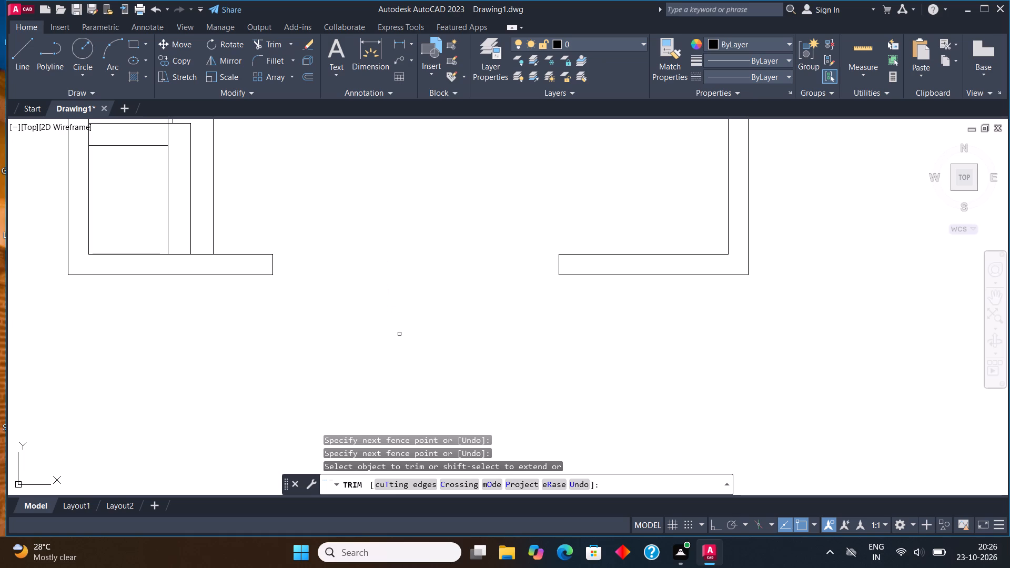
{"action": "key", "text": "Escape"}
Move the end line of the bottom wall's right-hand section horizontally into the opening to narrow it.
{"action": "scroll", "coordinate": [391, 381], "scroll_direction": "down", "scroll_amount": 1}
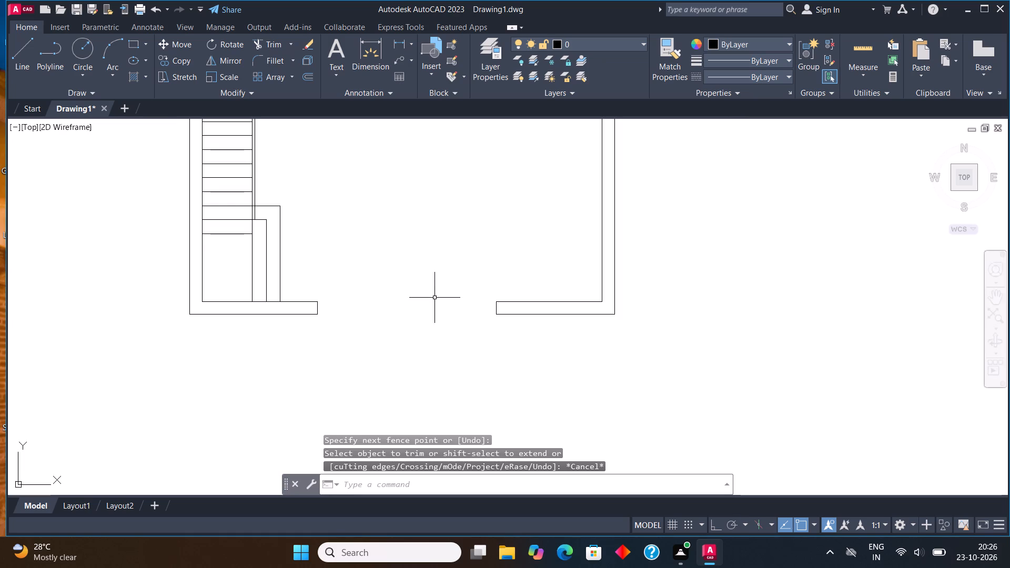
{"action": "middle_click_drag", "start_coordinate": [432, 297], "coordinate": [436, 329]}
{"action": "scroll", "coordinate": [482, 314], "scroll_direction": "down", "scroll_amount": 2}
{"action": "scroll", "coordinate": [496, 334], "scroll_direction": "up", "scroll_amount": 3}
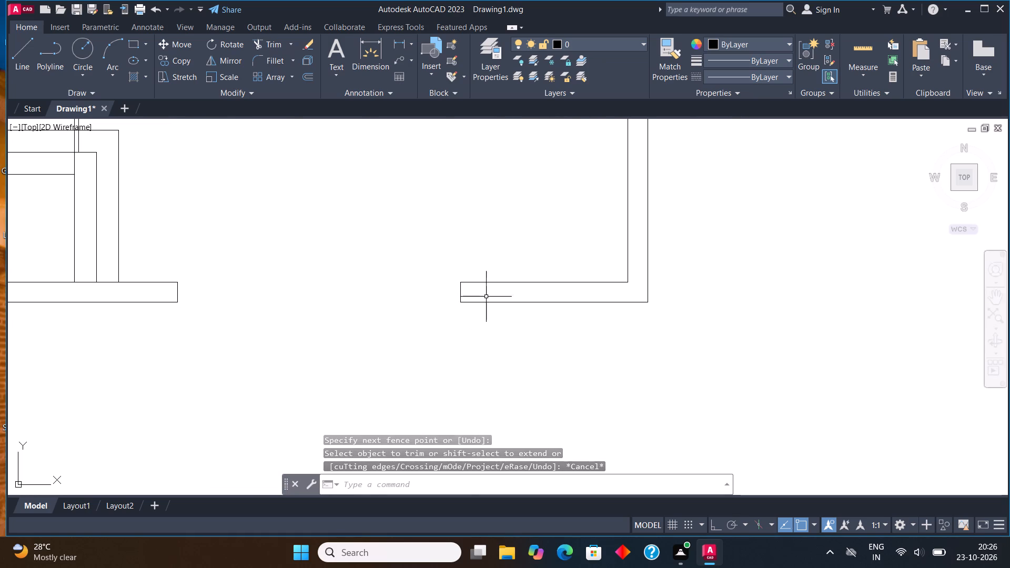
{"action": "left_click_drag", "start_coordinate": [466, 296], "coordinate": [460, 292]}
{"action": "left_click", "coordinate": [457, 290]}
{"action": "left_click", "coordinate": [460, 291]}
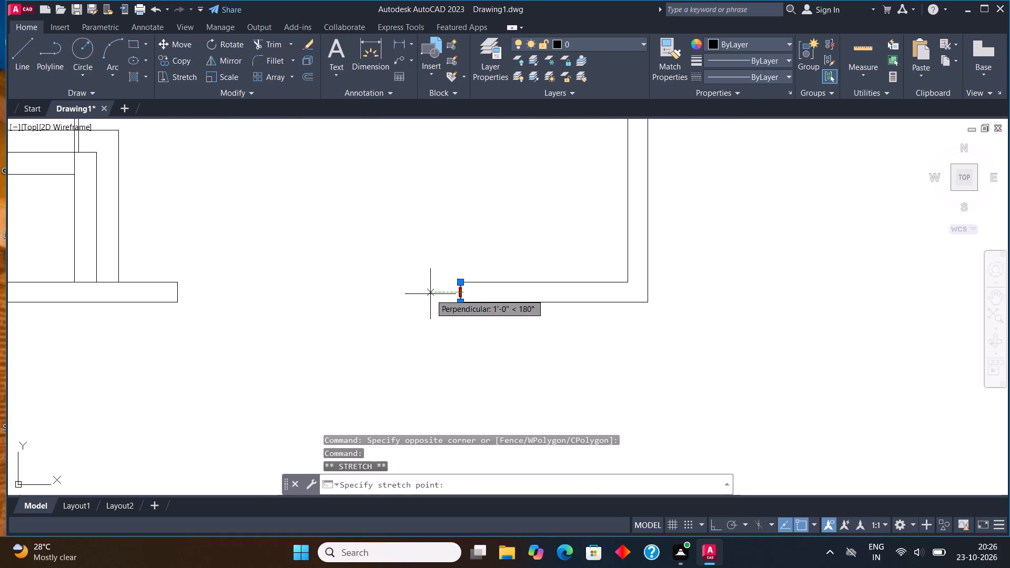
{"action": "left_click", "coordinate": [402, 295]}
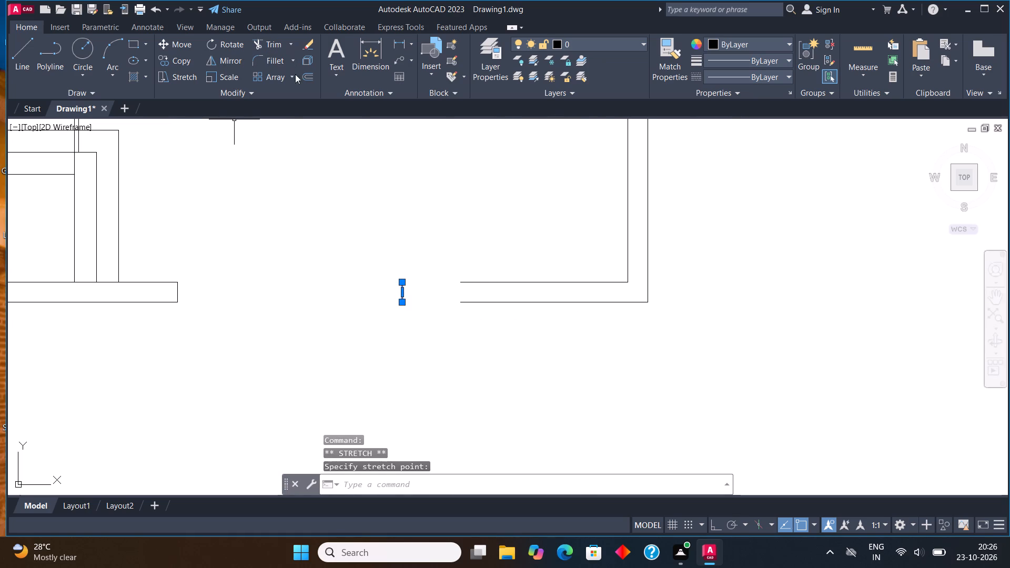
Fillet the inner and outer lines of the bottom wall's right-hand section to the moved end line to close the wall end.
{"action": "left_click", "coordinate": [277, 63]}
{"action": "left_click", "coordinate": [405, 289]}
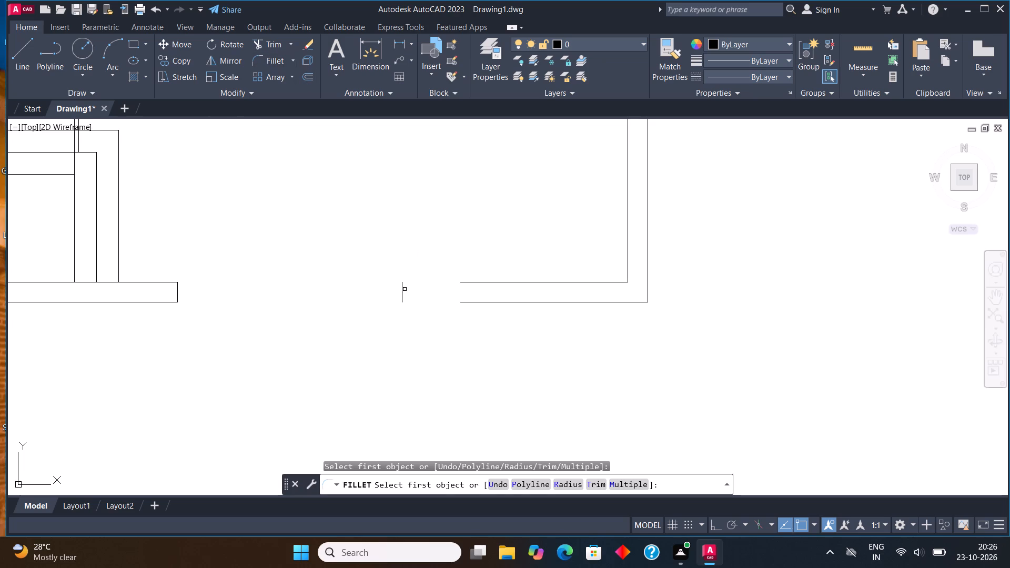
{"action": "left_click", "coordinate": [464, 283]}
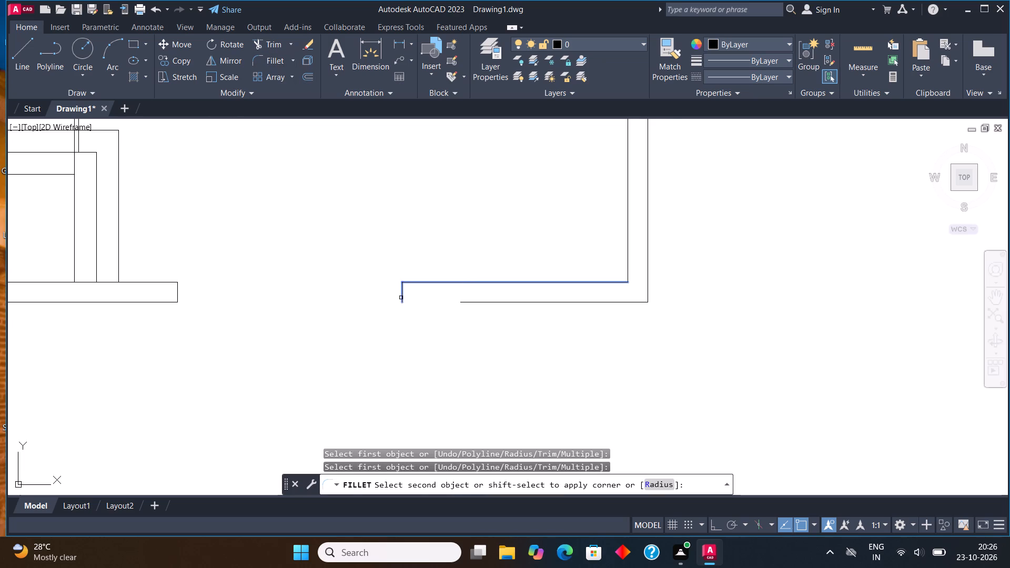
{"action": "left_click", "coordinate": [401, 298]}
{"action": "left_click", "coordinate": [277, 59]}
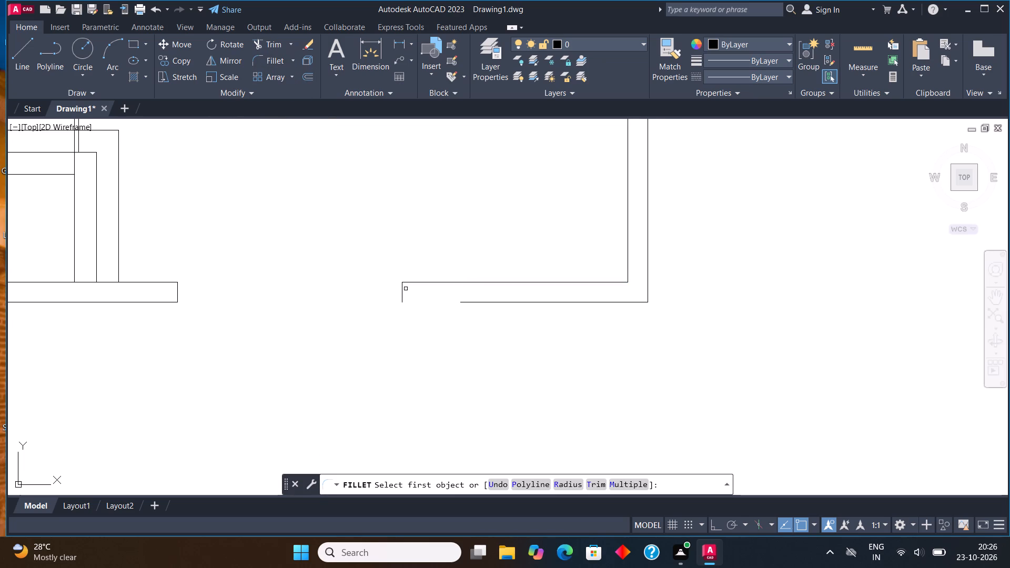
{"action": "left_click", "coordinate": [399, 294]}
{"action": "left_click", "coordinate": [401, 289]}
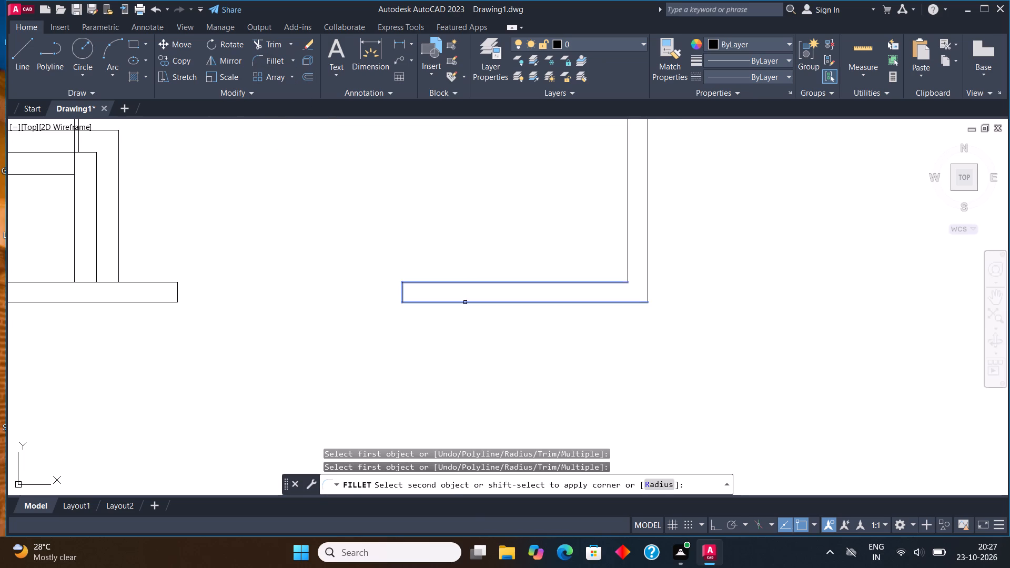
{"action": "left_click", "coordinate": [465, 302]}
Draw a thin step rectangle spanning the opening between the middle and lower rooms, along the wall's lower edge.
{"action": "scroll", "coordinate": [460, 354], "scroll_direction": "down", "scroll_amount": 3}
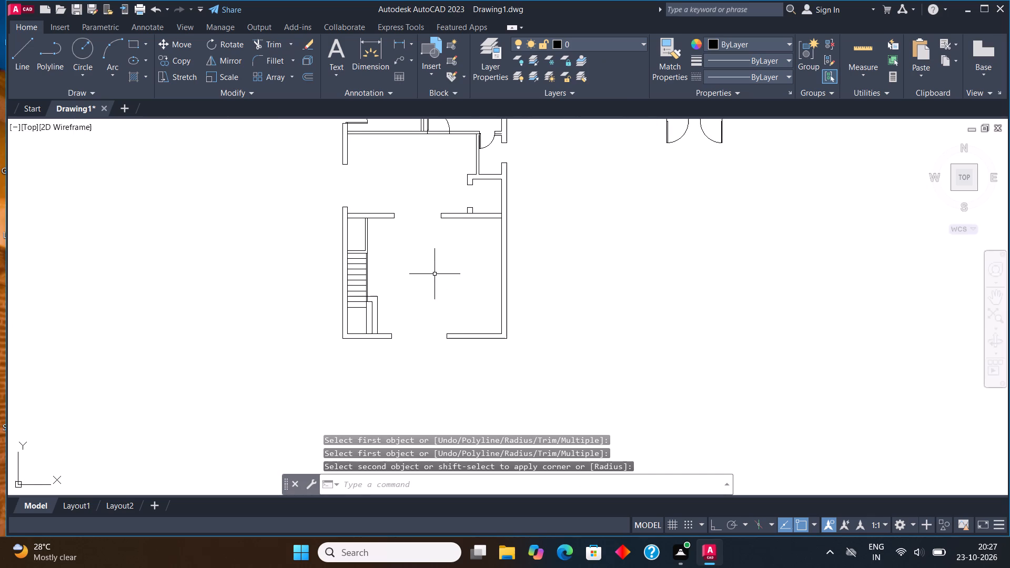
{"action": "middle_click_drag", "start_coordinate": [433, 274], "coordinate": [422, 277]}
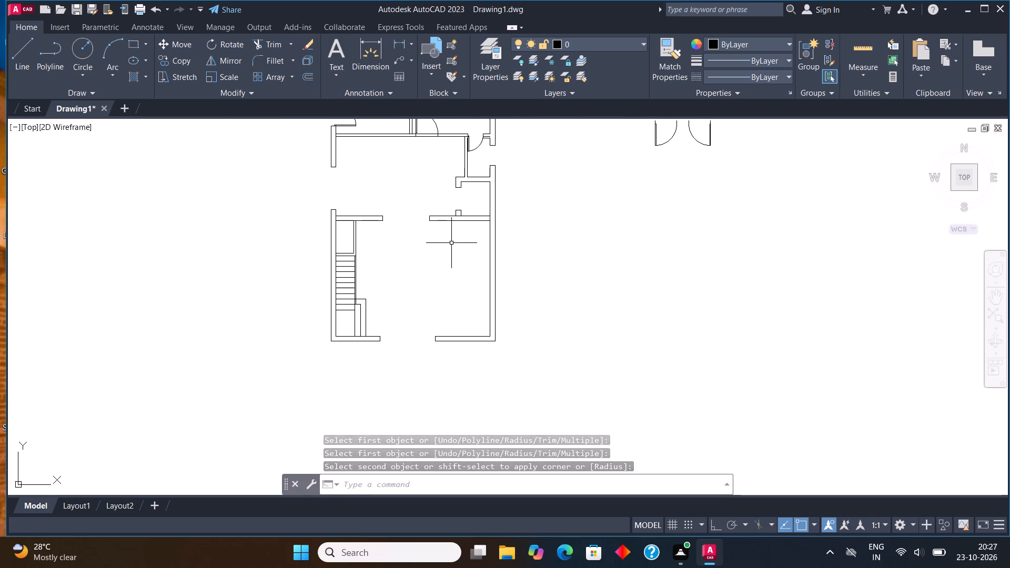
{"action": "middle_click_drag", "start_coordinate": [464, 302], "coordinate": [487, 300]}
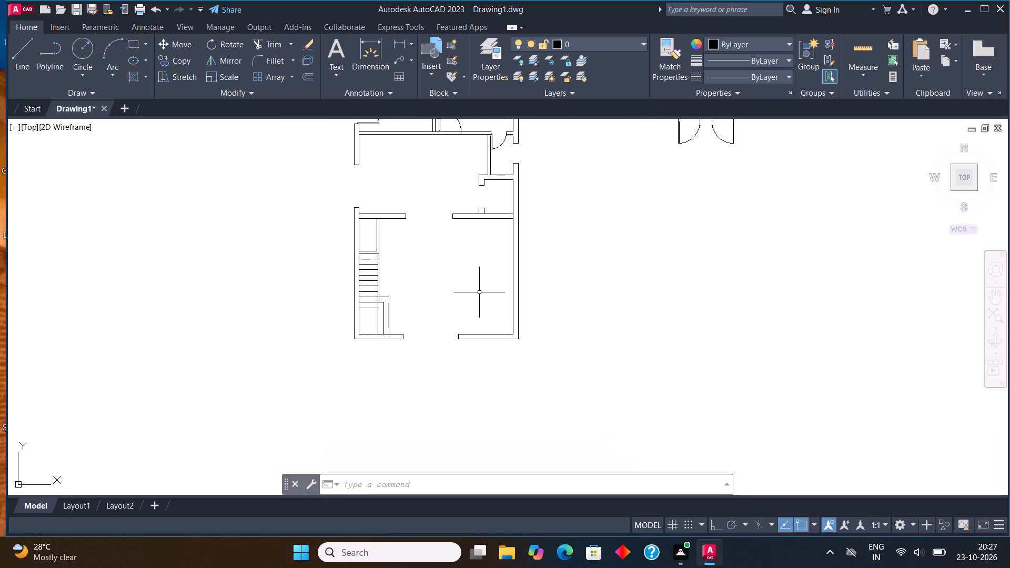
{"action": "scroll", "coordinate": [452, 310], "scroll_direction": "down", "scroll_amount": 1}
{"action": "scroll", "coordinate": [457, 254], "scroll_direction": "up", "scroll_amount": 1}
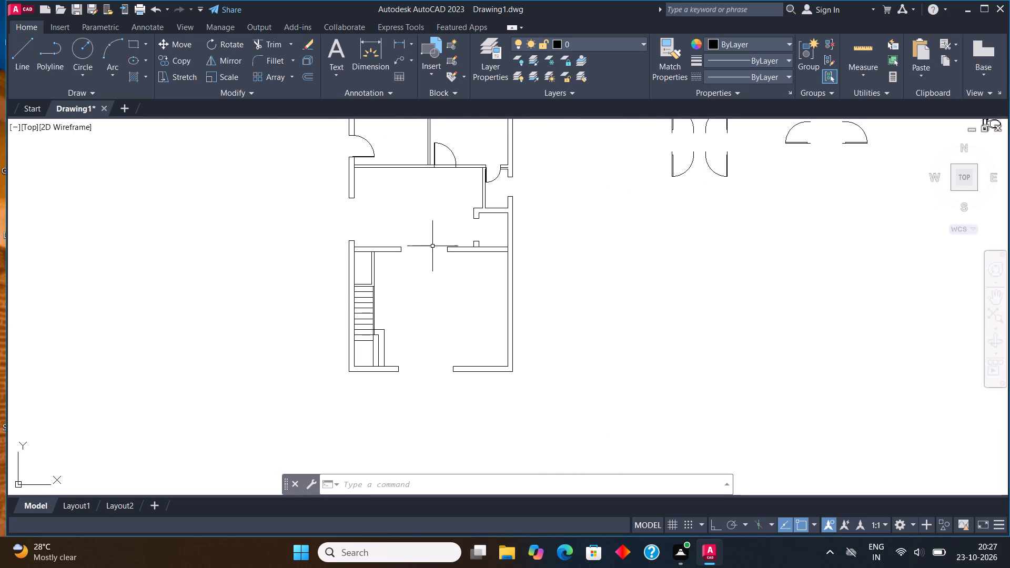
{"action": "middle_click_drag", "start_coordinate": [410, 260], "coordinate": [403, 287]}
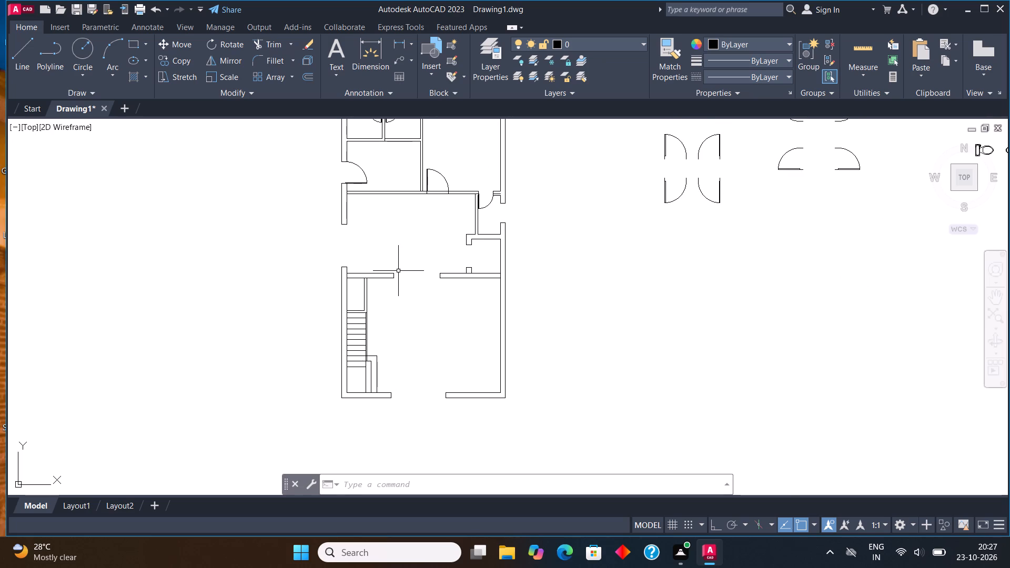
{"action": "scroll", "coordinate": [418, 276], "scroll_direction": "up", "scroll_amount": 2}
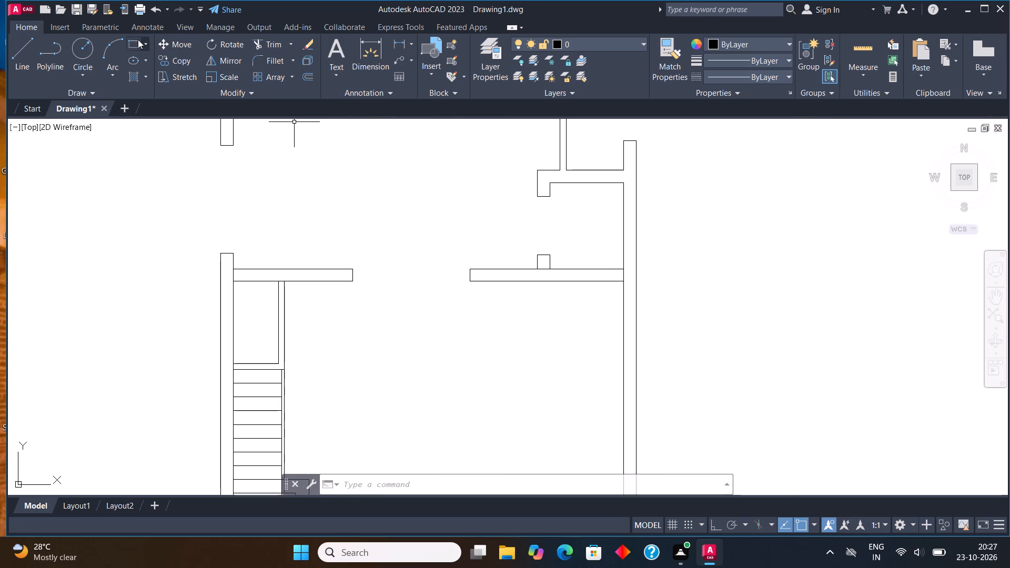
{"action": "left_click", "coordinate": [135, 42]}
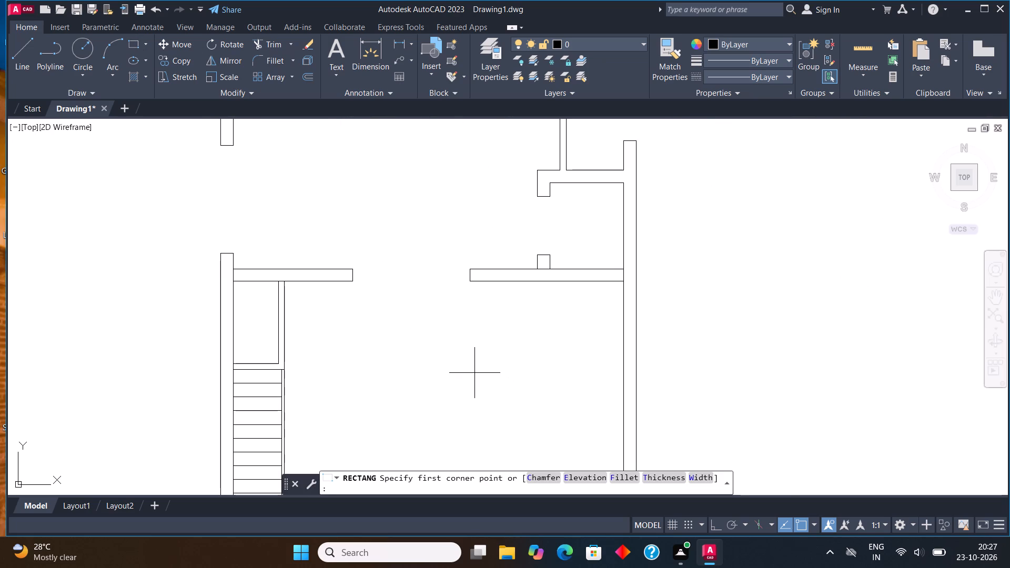
{"action": "scroll", "coordinate": [474, 373], "scroll_direction": "up", "scroll_amount": 1}
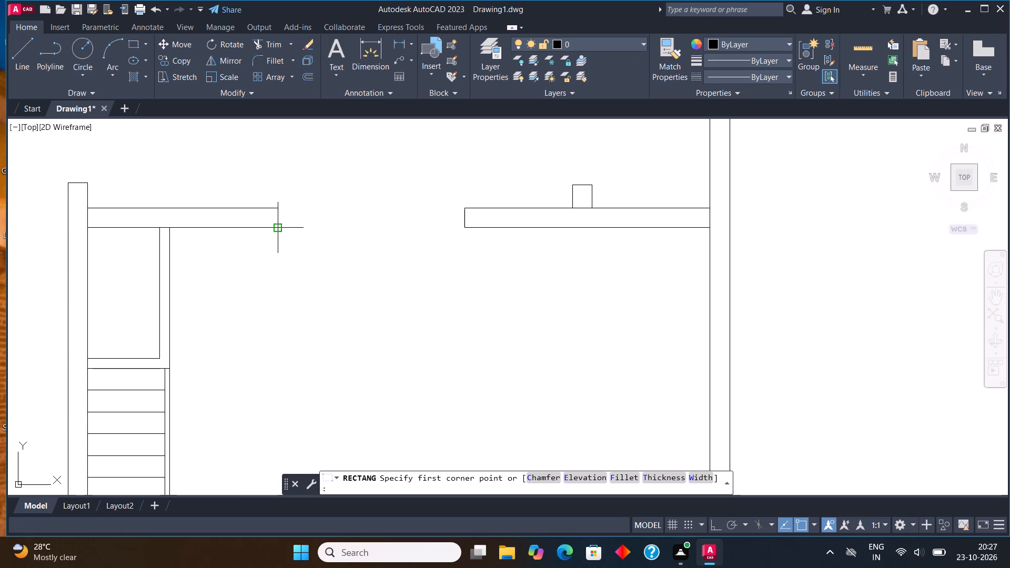
{"action": "left_click", "coordinate": [278, 228]}
{"action": "left_click", "coordinate": [465, 246]}
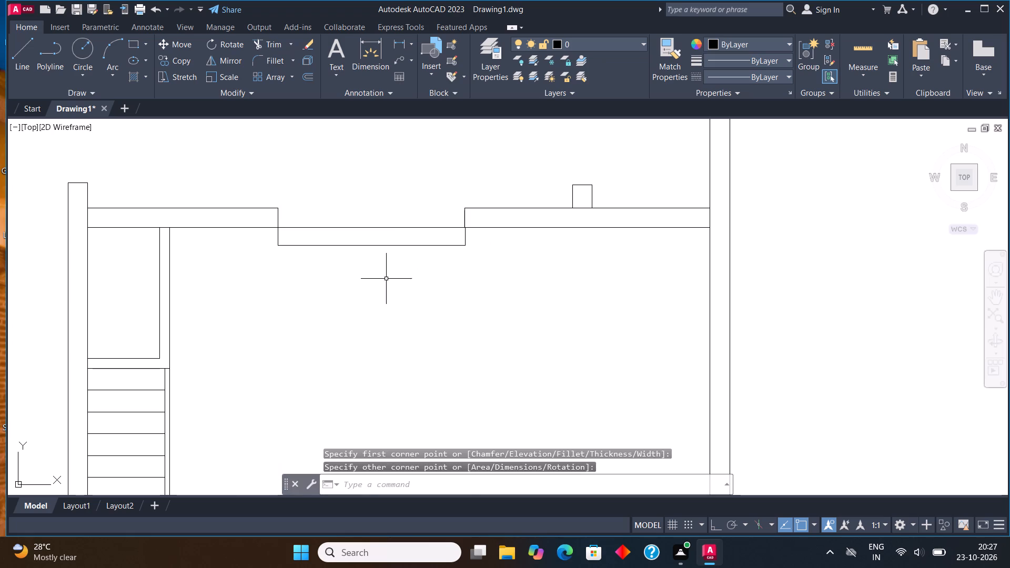
Copy the thin step rectangle directly below itself so the two share an edge.
{"action": "left_click", "coordinate": [382, 271]}
{"action": "left_click", "coordinate": [373, 245]}
{"action": "left_click", "coordinate": [187, 62]}
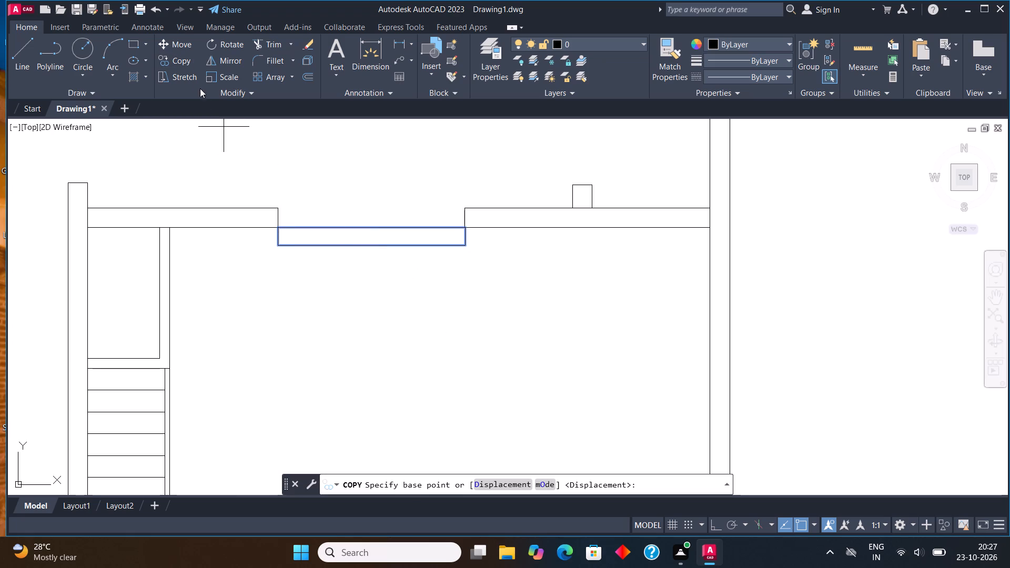
{"action": "left_click", "coordinate": [278, 227]}
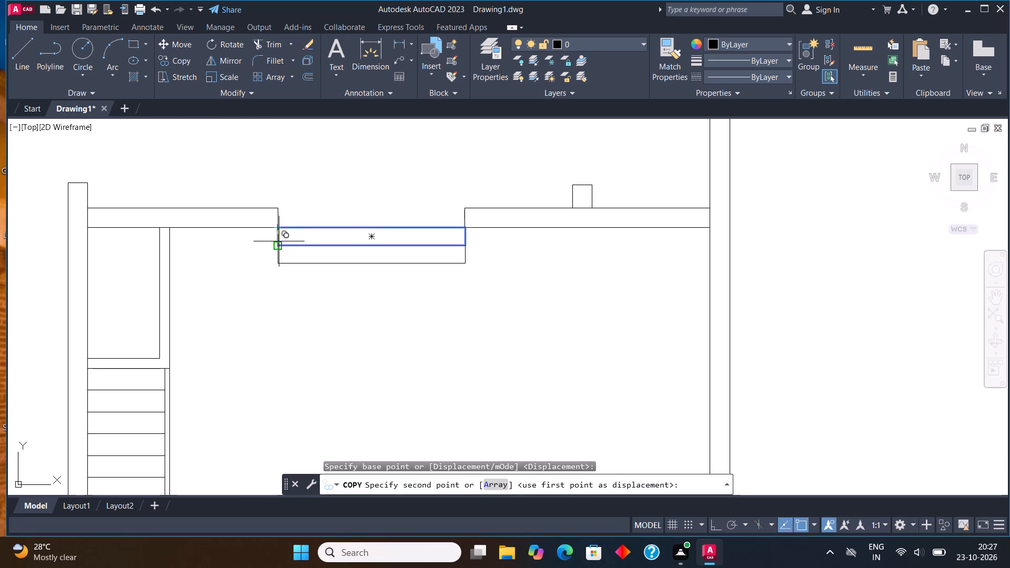
{"action": "left_click", "coordinate": [279, 242]}
{"action": "key", "text": "Escape"}
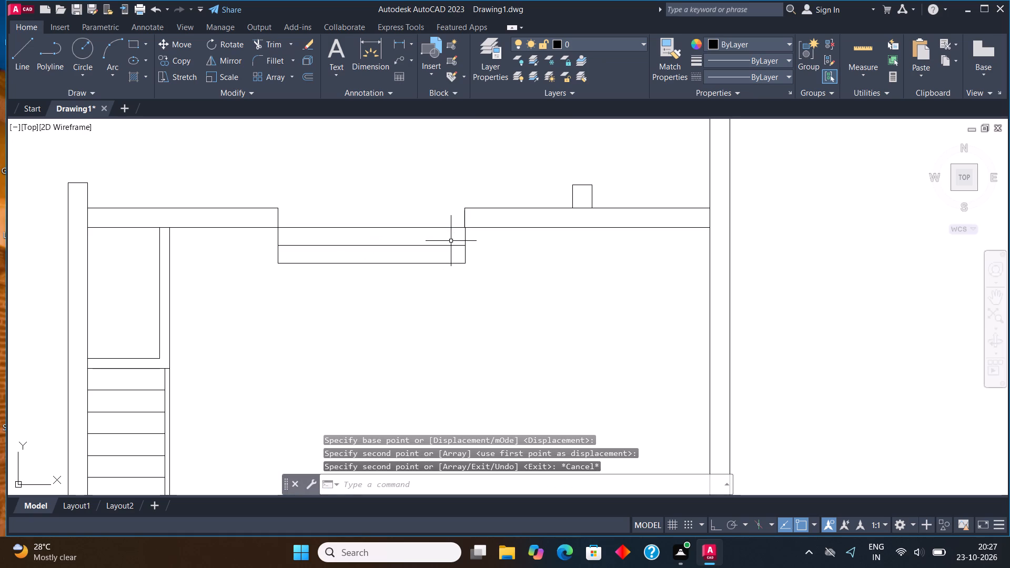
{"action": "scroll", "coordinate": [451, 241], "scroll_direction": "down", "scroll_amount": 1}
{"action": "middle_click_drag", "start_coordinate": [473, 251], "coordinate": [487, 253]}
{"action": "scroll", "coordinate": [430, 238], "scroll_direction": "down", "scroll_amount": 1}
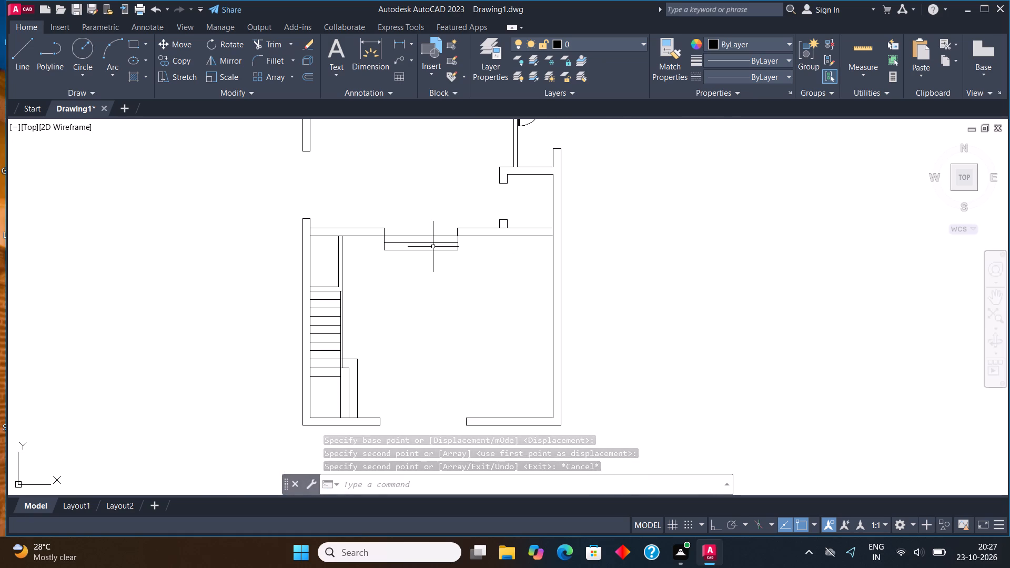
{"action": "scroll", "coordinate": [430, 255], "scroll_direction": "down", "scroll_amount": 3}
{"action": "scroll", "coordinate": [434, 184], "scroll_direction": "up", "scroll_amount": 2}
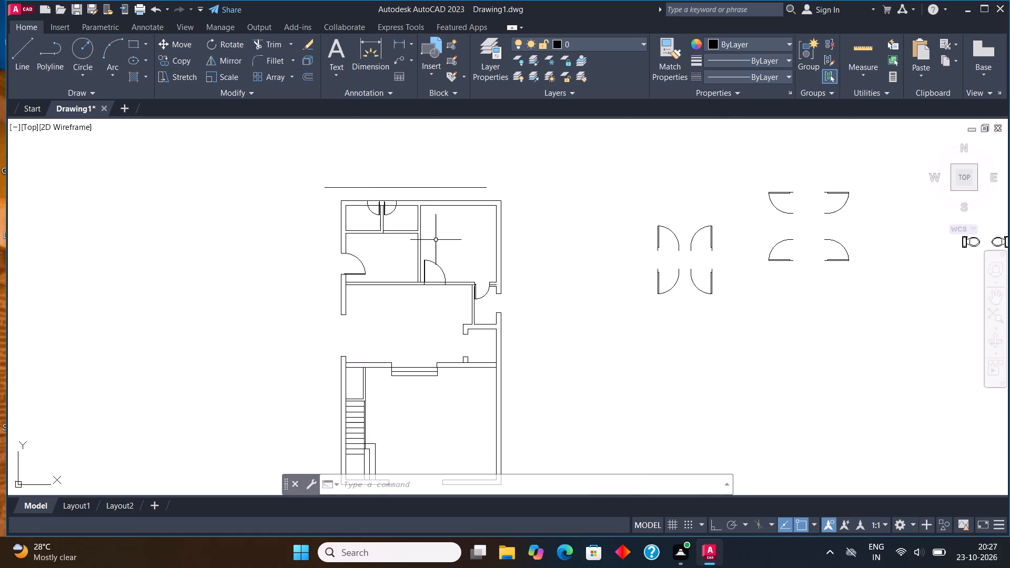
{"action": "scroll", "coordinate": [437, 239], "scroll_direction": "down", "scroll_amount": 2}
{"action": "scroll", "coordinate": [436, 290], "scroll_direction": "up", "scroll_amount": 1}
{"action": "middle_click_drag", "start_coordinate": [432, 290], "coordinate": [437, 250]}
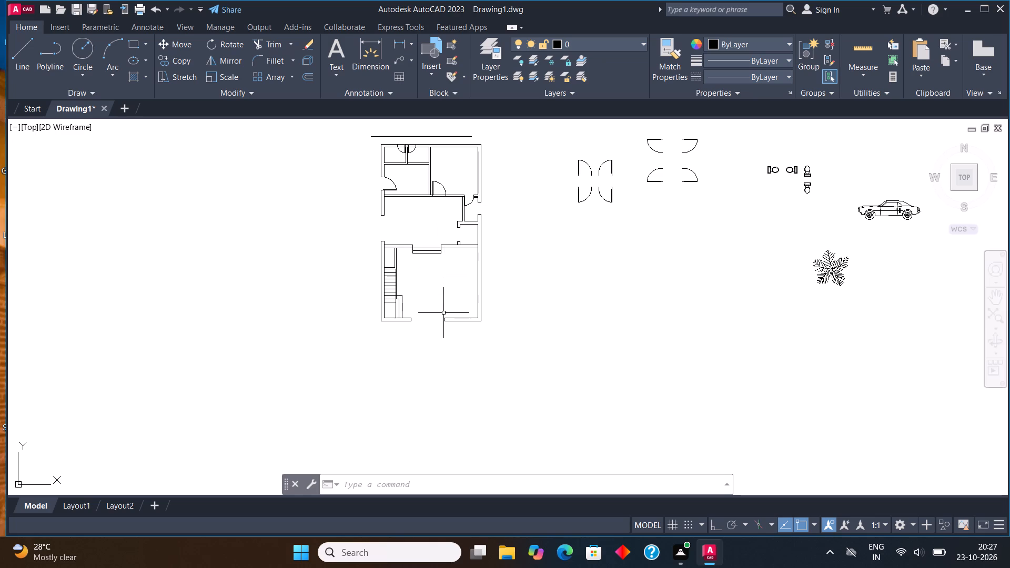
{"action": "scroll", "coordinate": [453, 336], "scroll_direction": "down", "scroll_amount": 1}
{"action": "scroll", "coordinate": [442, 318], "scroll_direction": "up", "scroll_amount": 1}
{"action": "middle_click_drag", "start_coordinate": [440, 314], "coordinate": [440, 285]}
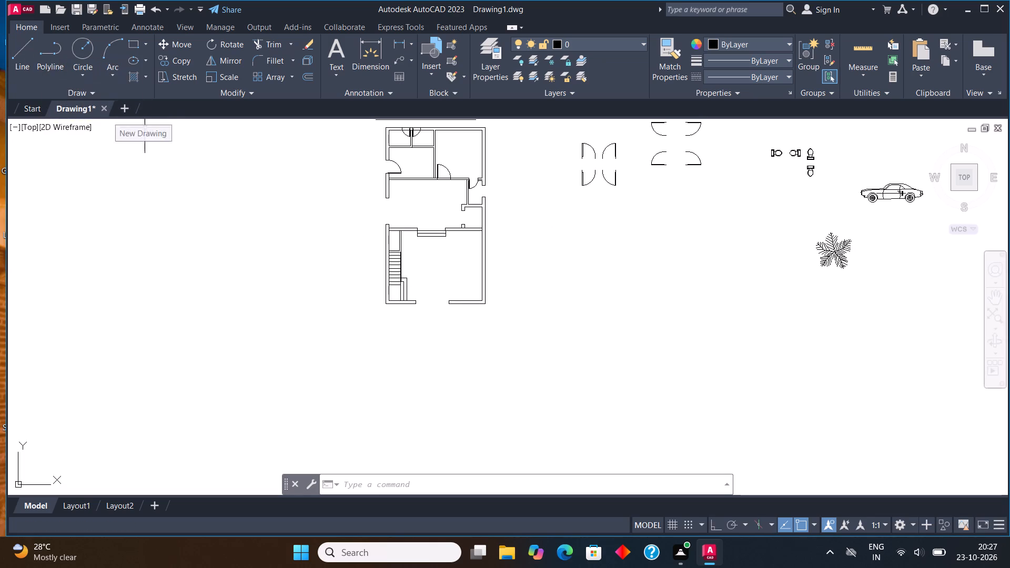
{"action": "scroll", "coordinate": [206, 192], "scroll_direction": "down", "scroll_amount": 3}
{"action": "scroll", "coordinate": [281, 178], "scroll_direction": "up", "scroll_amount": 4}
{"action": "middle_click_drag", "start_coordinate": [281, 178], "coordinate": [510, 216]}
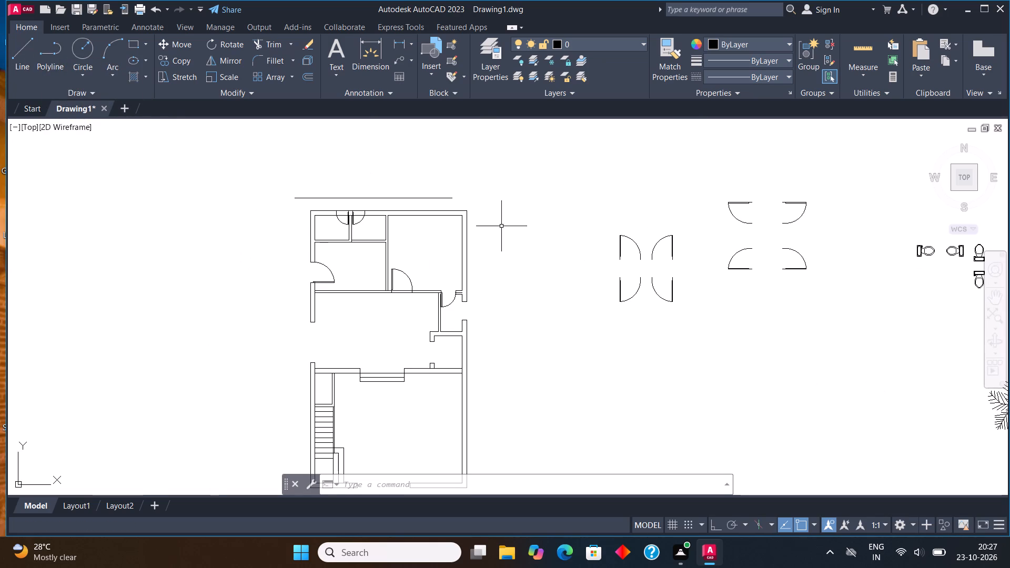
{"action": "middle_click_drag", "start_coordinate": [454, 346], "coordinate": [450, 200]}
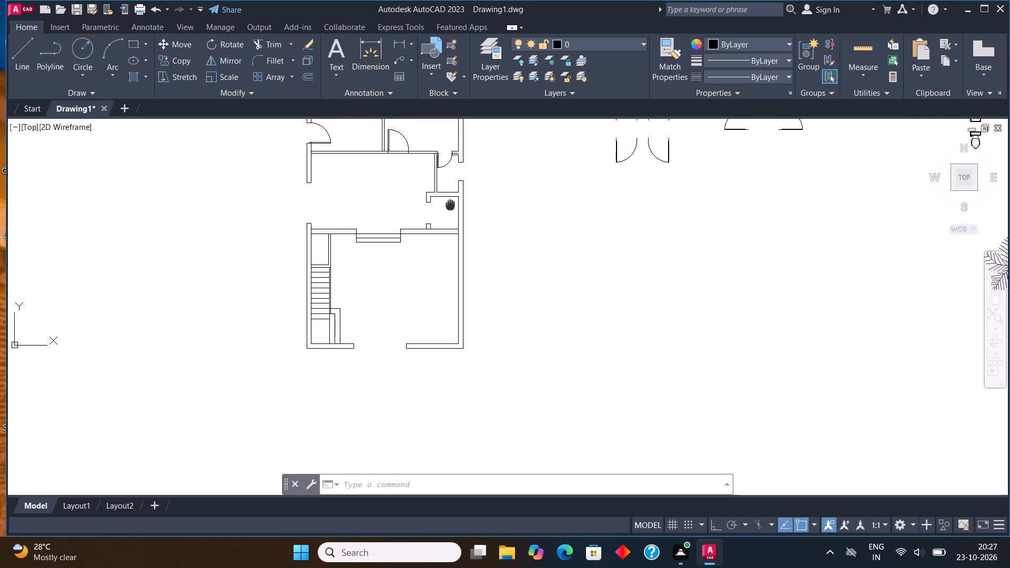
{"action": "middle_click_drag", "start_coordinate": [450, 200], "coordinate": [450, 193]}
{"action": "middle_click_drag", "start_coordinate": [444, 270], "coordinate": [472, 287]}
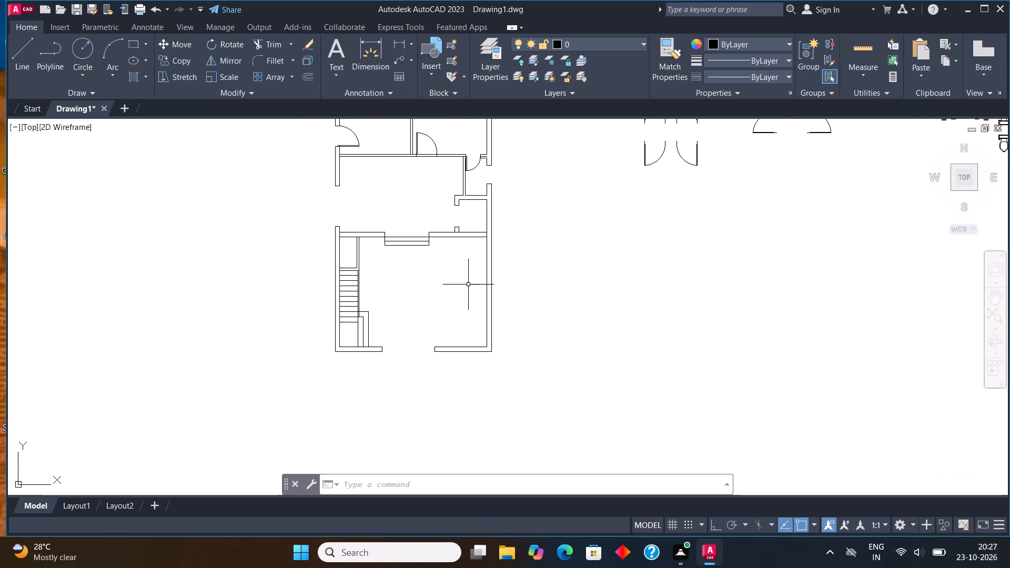
Copy the two step rectangles from the middle opening to the bottom wall's opening, starting at the left-hand wall end's outer corner.
{"action": "scroll", "coordinate": [464, 231], "scroll_direction": "up", "scroll_amount": 1}
{"action": "scroll", "coordinate": [437, 390], "scroll_direction": "up", "scroll_amount": 1}
{"action": "middle_click_drag", "start_coordinate": [439, 390], "coordinate": [440, 390]}
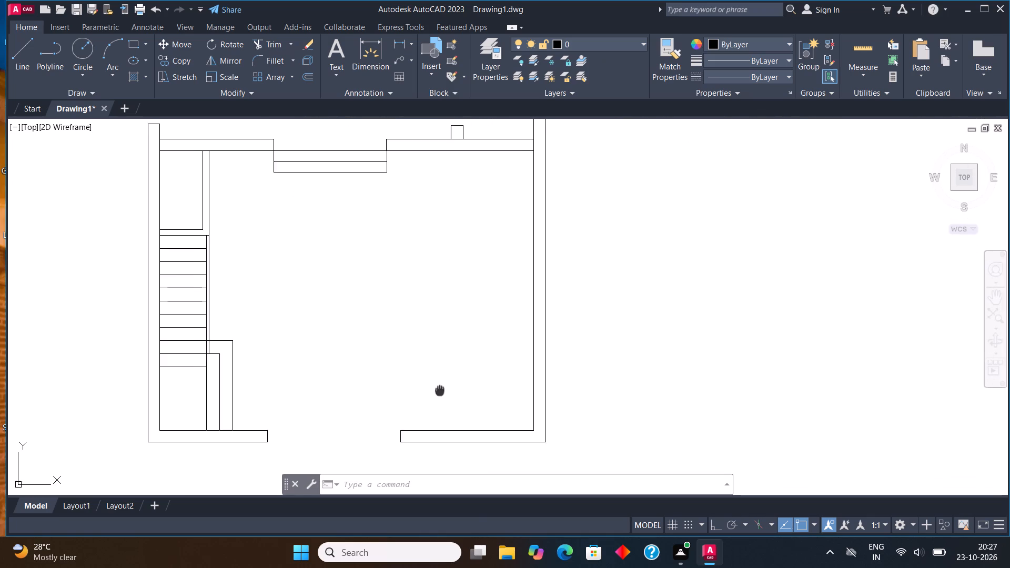
{"action": "middle_click_drag", "start_coordinate": [440, 390], "coordinate": [452, 386]}
{"action": "middle_click_drag", "start_coordinate": [415, 253], "coordinate": [441, 373]}
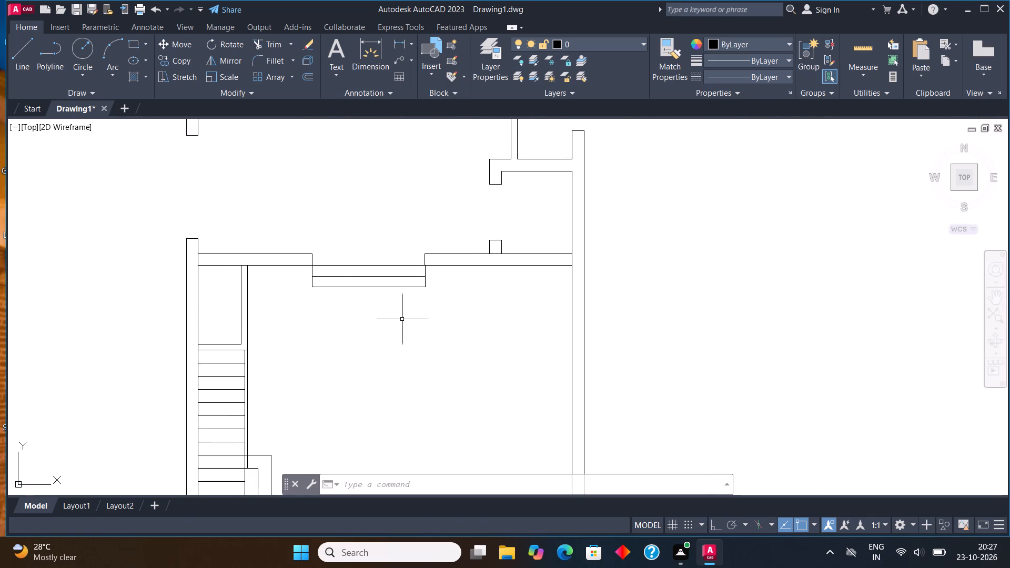
{"action": "scroll", "coordinate": [344, 278], "scroll_direction": "up", "scroll_amount": 1}
{"action": "left_click_drag", "start_coordinate": [387, 339], "coordinate": [383, 321]}
{"action": "left_click", "coordinate": [356, 232]}
{"action": "left_click", "coordinate": [186, 60]}
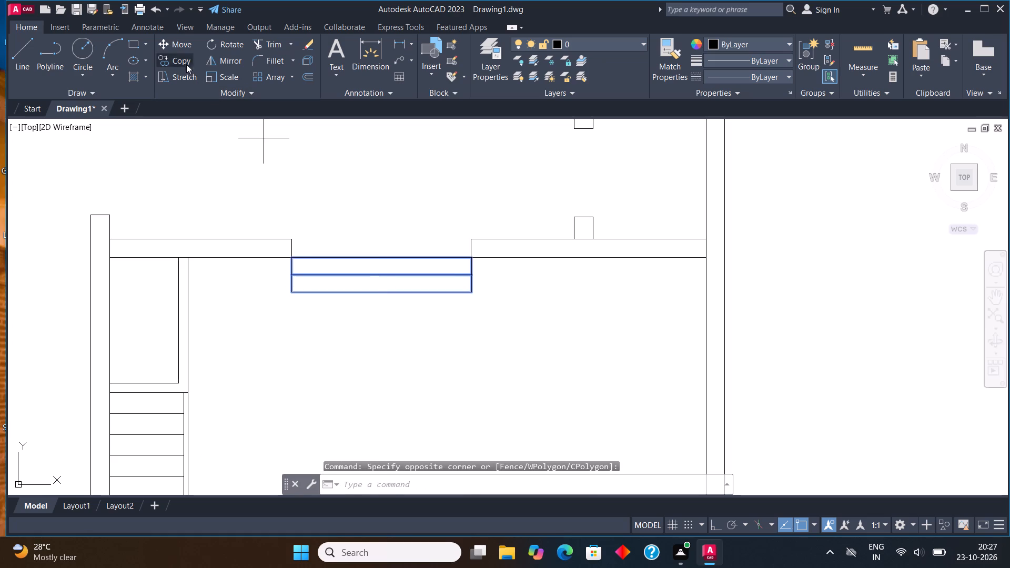
{"action": "left_click", "coordinate": [292, 254]}
{"action": "scroll", "coordinate": [292, 254], "scroll_direction": "down", "scroll_amount": 3}
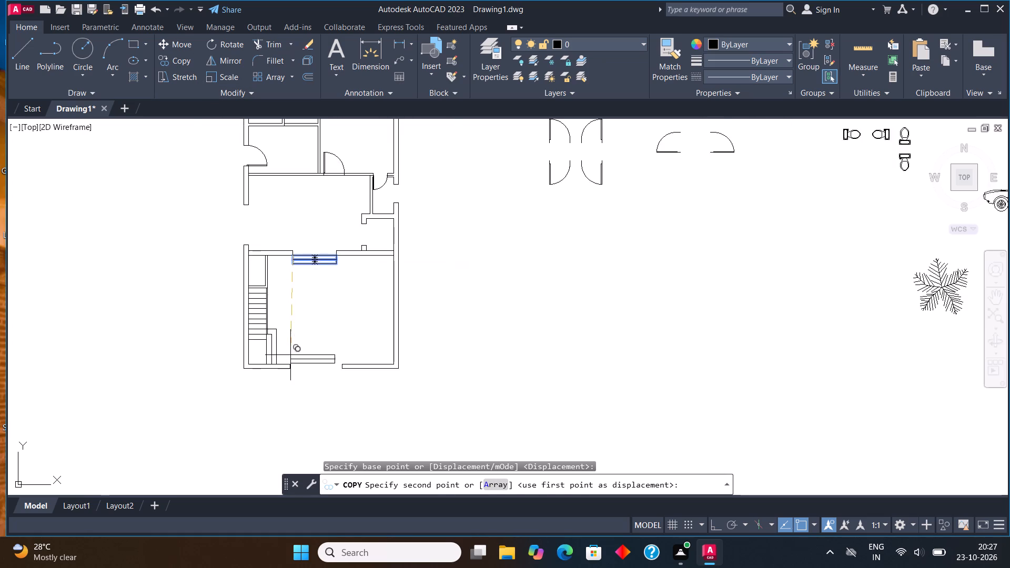
{"action": "scroll", "coordinate": [289, 361], "scroll_direction": "up", "scroll_amount": 3}
{"action": "left_click", "coordinate": [285, 383]}
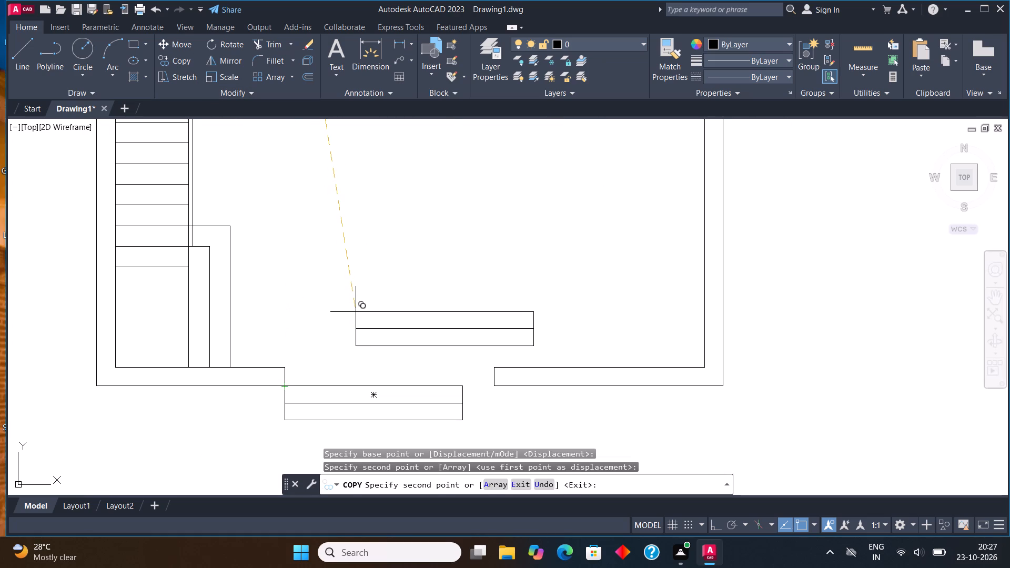
{"action": "key", "text": "Escape"}
Stretch the right edges of both copied step rectangles to the right-hand wall end so the steps span the bottom opening.
{"action": "middle_click_drag", "start_coordinate": [455, 309], "coordinate": [453, 227]}
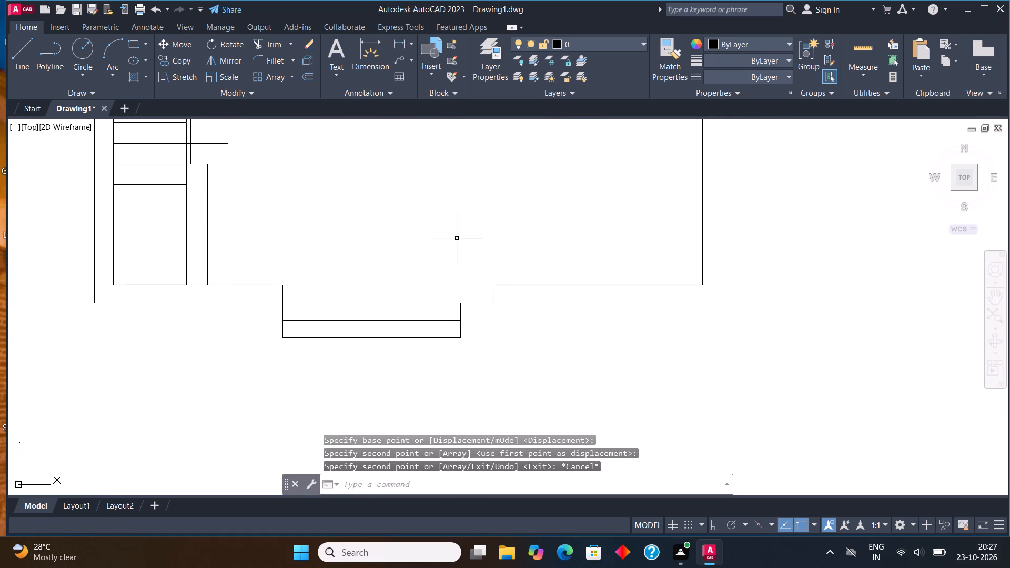
{"action": "scroll", "coordinate": [471, 309], "scroll_direction": "up", "scroll_amount": 2}
{"action": "left_click_drag", "start_coordinate": [452, 320], "coordinate": [444, 317]}
{"action": "left_click", "coordinate": [398, 311]}
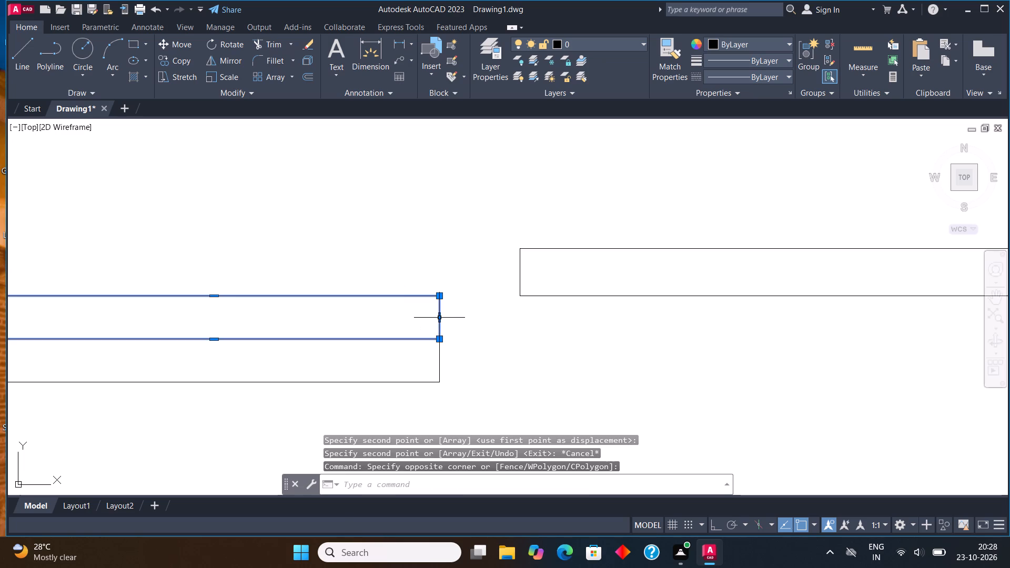
{"action": "left_click", "coordinate": [438, 318]}
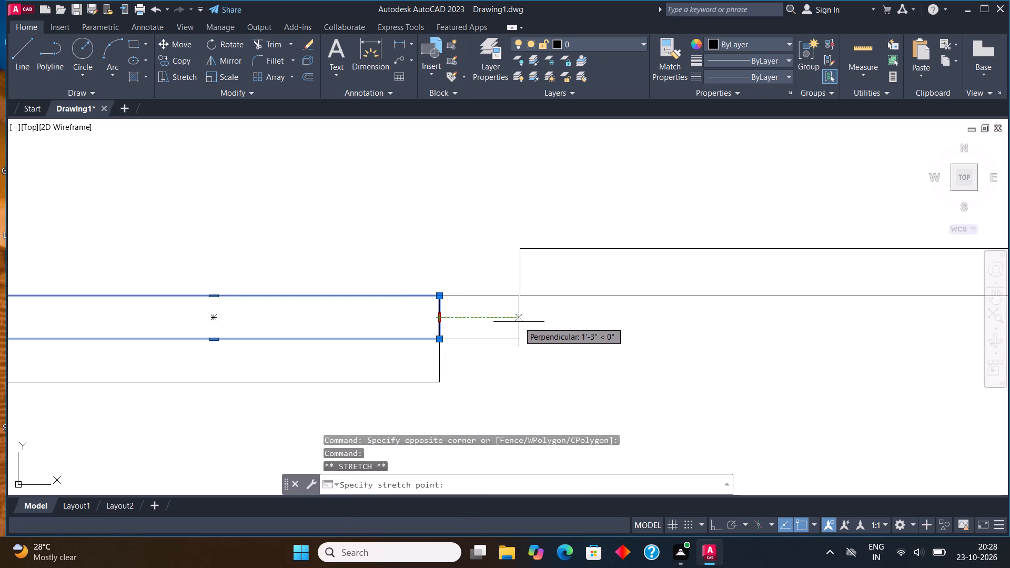
{"action": "left_click", "coordinate": [521, 322]}
{"action": "left_click_drag", "start_coordinate": [453, 367], "coordinate": [443, 363]}
{"action": "left_click", "coordinate": [407, 361]}
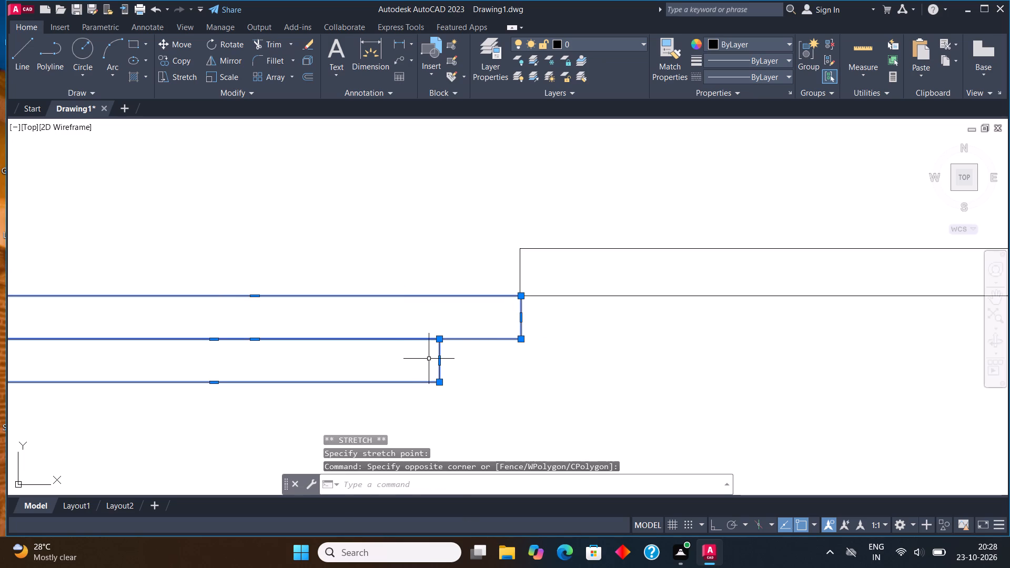
{"action": "left_click", "coordinate": [441, 359]}
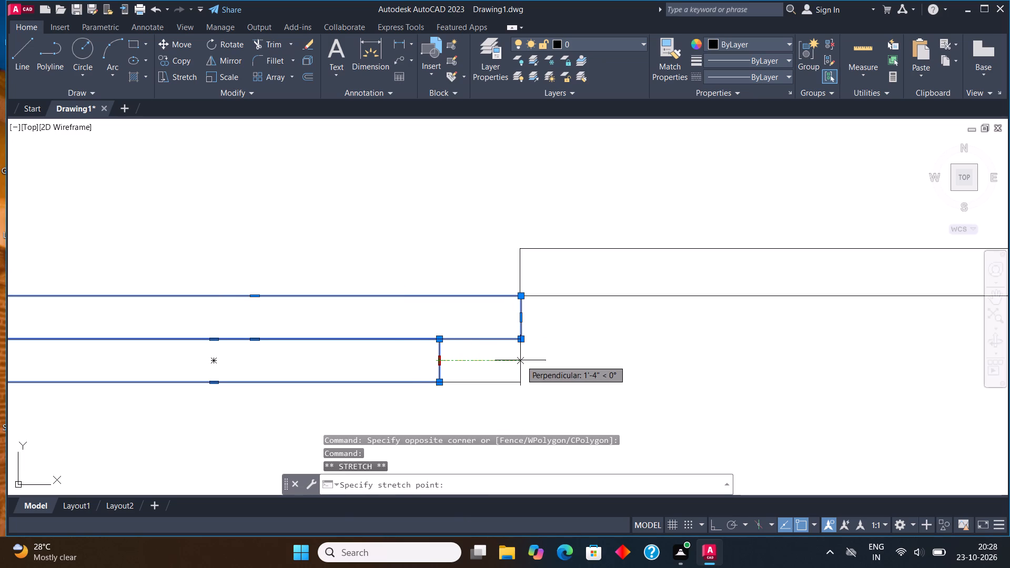
{"action": "left_click", "coordinate": [520, 360]}
{"action": "key", "text": "Escape"}
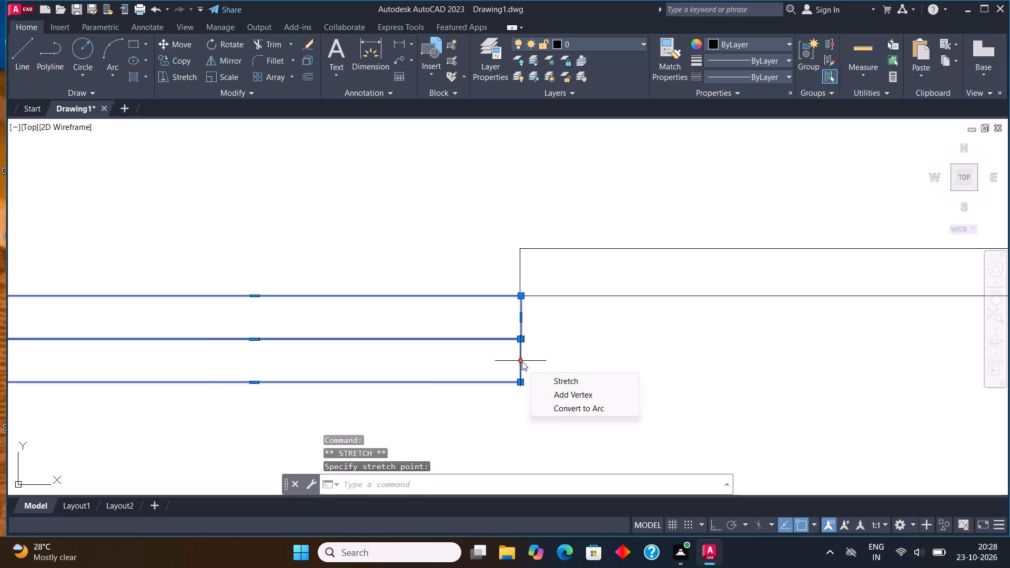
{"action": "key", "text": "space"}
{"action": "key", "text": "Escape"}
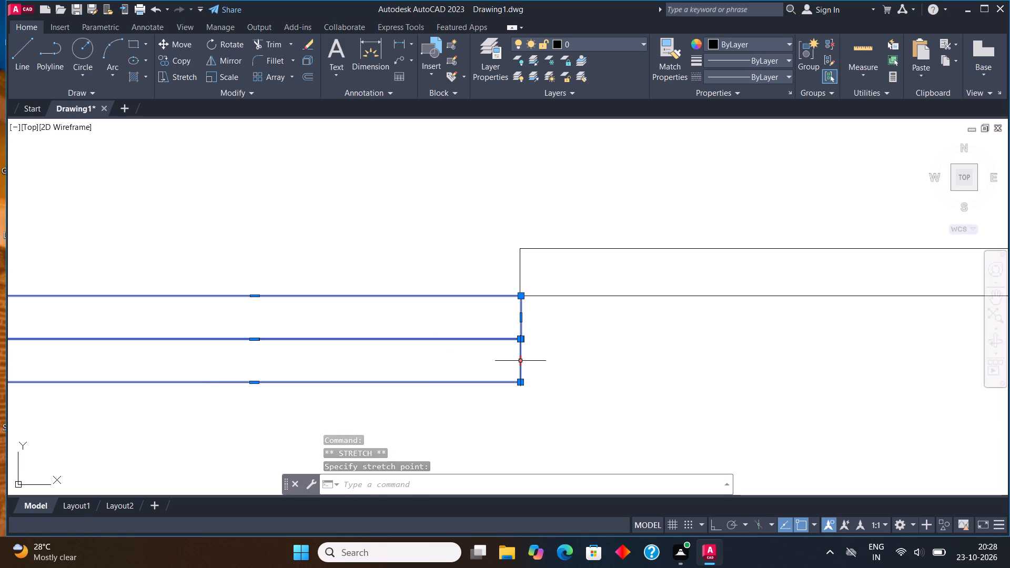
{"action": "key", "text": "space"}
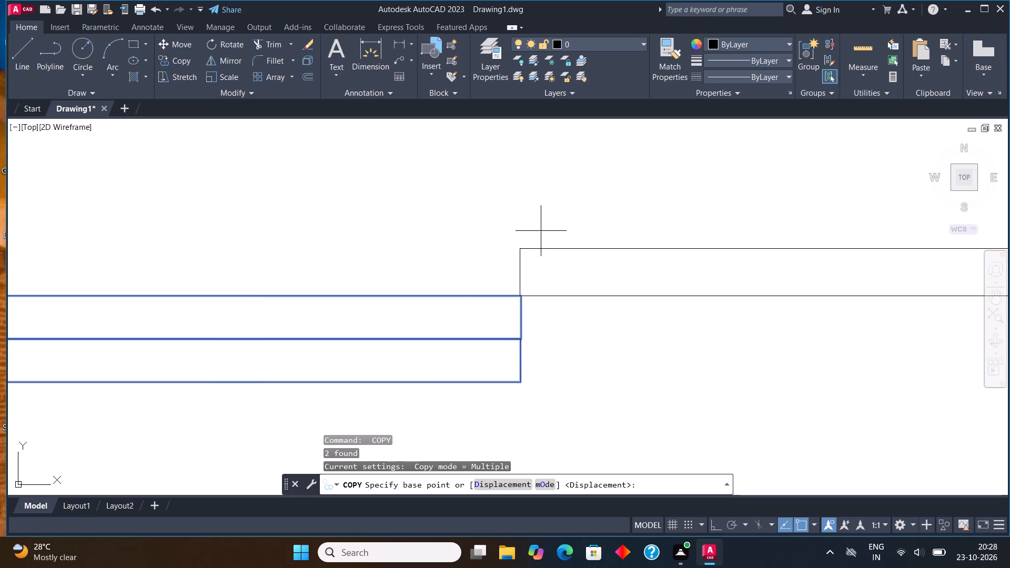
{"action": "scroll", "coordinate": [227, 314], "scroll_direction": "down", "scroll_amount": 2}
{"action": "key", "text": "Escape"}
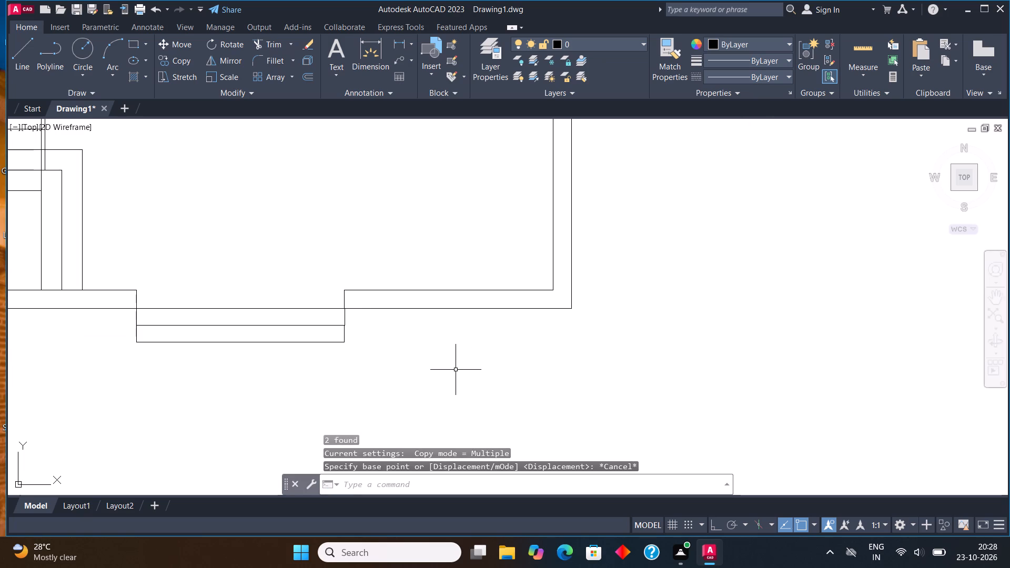
Stretch the upper entrance step's right edge perpendicular to the wall end line to close the small misalignment.
{"action": "scroll", "coordinate": [339, 313], "scroll_direction": "up", "scroll_amount": 4}
{"action": "left_click_drag", "start_coordinate": [378, 320], "coordinate": [367, 309]}
{"action": "left_click", "coordinate": [355, 303]}
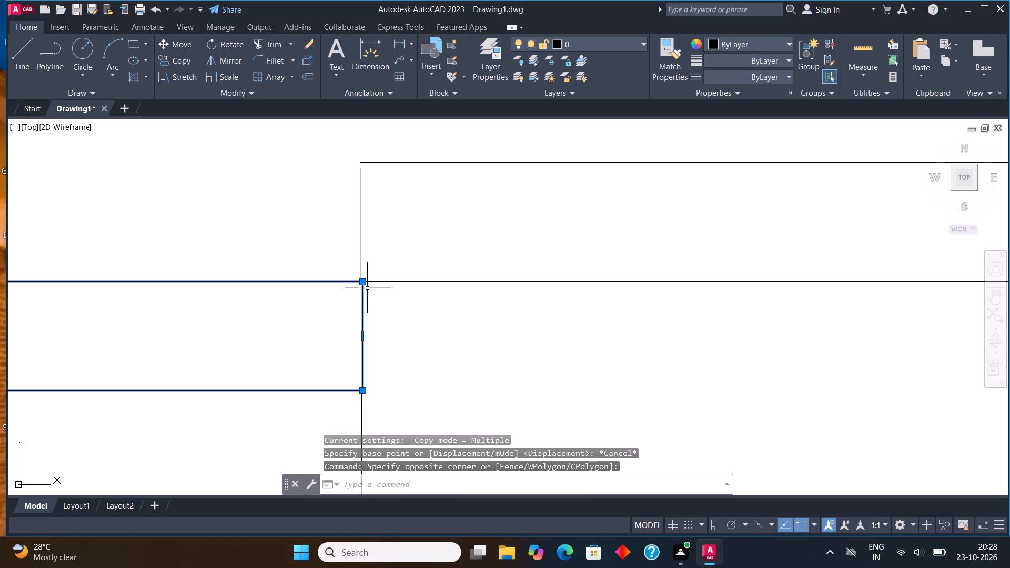
{"action": "scroll", "coordinate": [376, 282], "scroll_direction": "up", "scroll_amount": 2}
{"action": "left_click", "coordinate": [339, 419]}
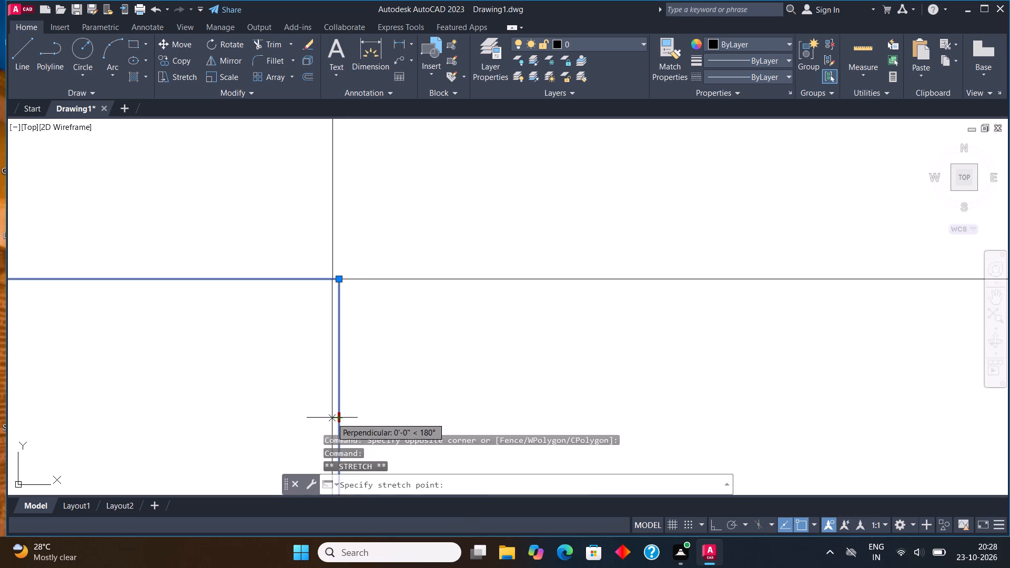
{"action": "left_click", "coordinate": [332, 418]}
{"action": "scroll", "coordinate": [450, 283], "scroll_direction": "down", "scroll_amount": 3}
{"action": "key", "text": "Escape"}
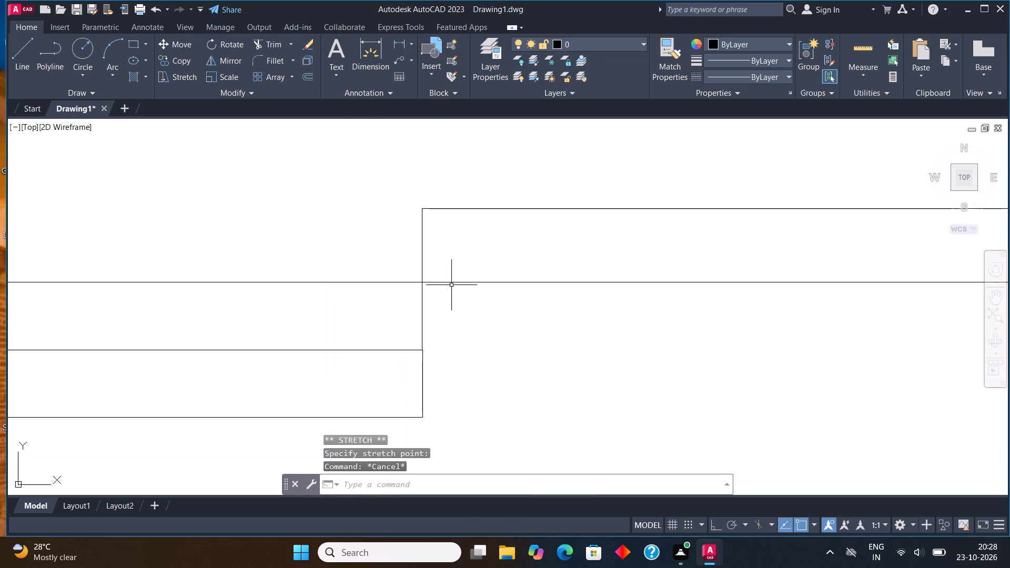
Stretch the lower entrance step's right edge back perpendicular to the upper step's right edge to align the two.
{"action": "scroll", "coordinate": [421, 403], "scroll_direction": "up", "scroll_amount": 2}
{"action": "left_click_drag", "start_coordinate": [426, 378], "coordinate": [421, 376]}
{"action": "left_click", "coordinate": [405, 365]}
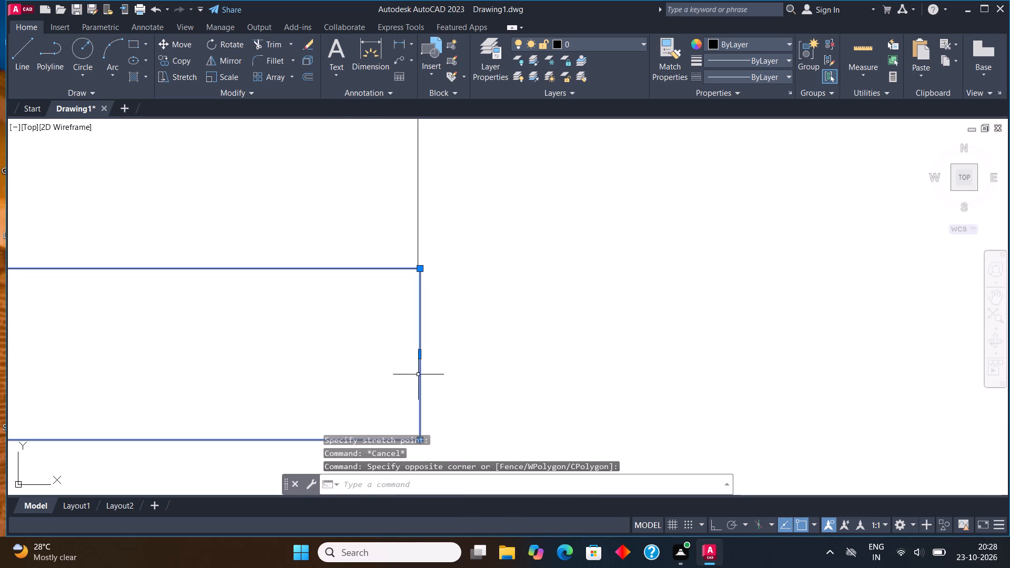
{"action": "left_click", "coordinate": [419, 355]}
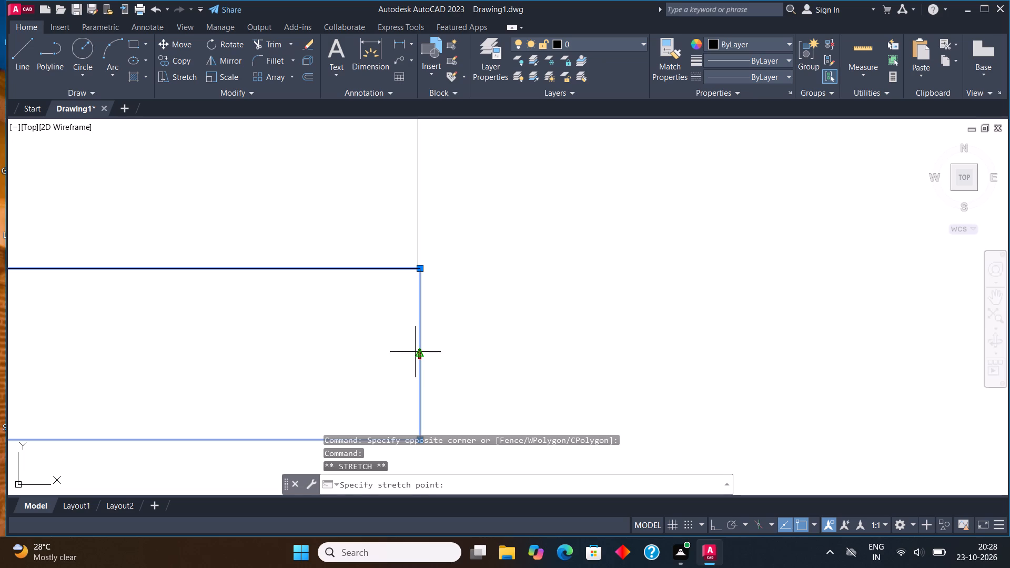
{"action": "scroll", "coordinate": [417, 353], "scroll_direction": "up", "scroll_amount": 2}
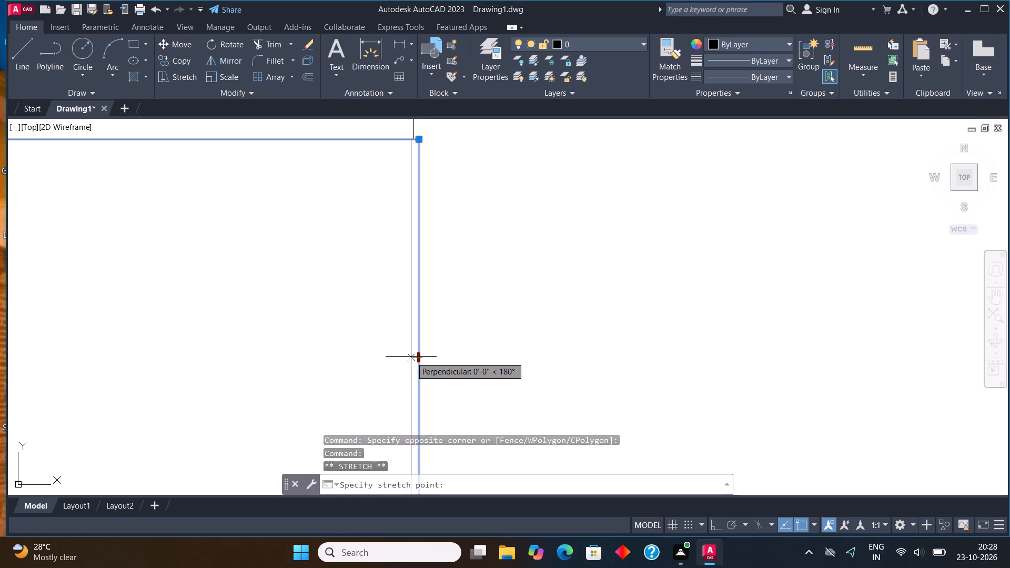
{"action": "left_click", "coordinate": [413, 359]}
{"action": "scroll", "coordinate": [415, 363], "scroll_direction": "up", "scroll_amount": 2}
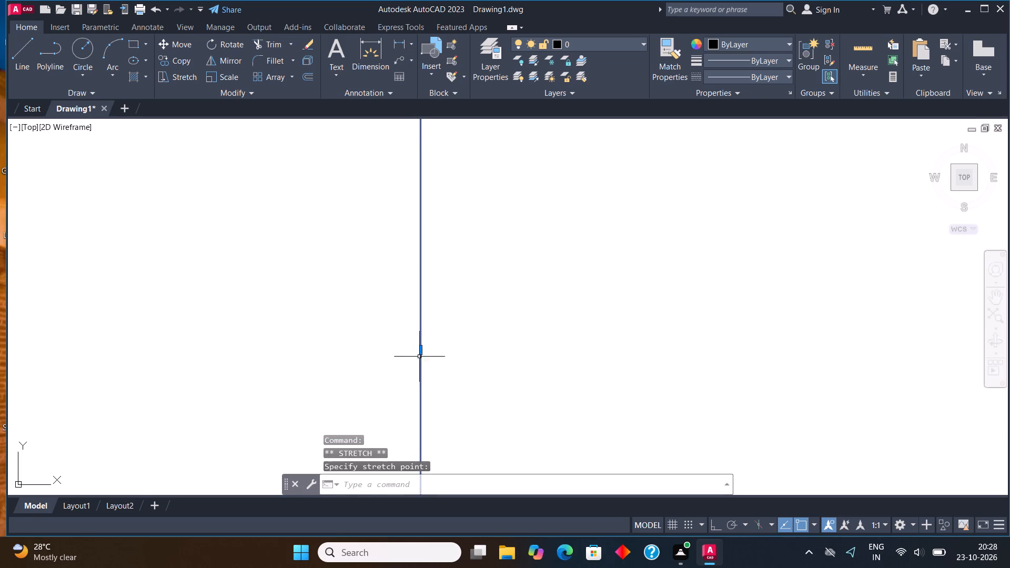
{"action": "left_click", "coordinate": [422, 349]}
{"action": "left_click", "coordinate": [416, 347]}
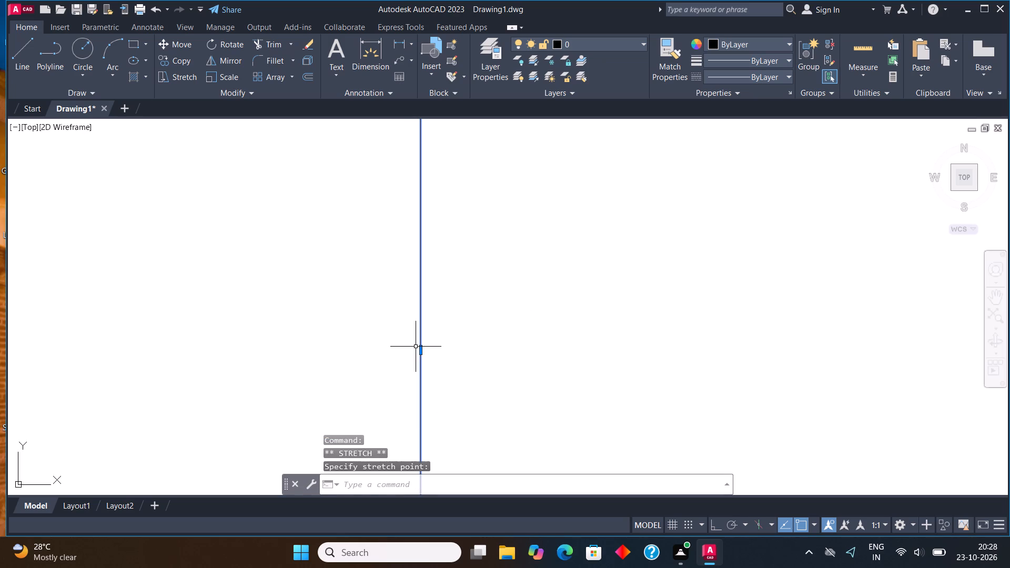
{"action": "left_click", "coordinate": [418, 348]}
{"action": "left_click", "coordinate": [414, 347]}
{"action": "key", "text": "Escape"}
{"action": "scroll", "coordinate": [414, 347], "scroll_direction": "down", "scroll_amount": 6}
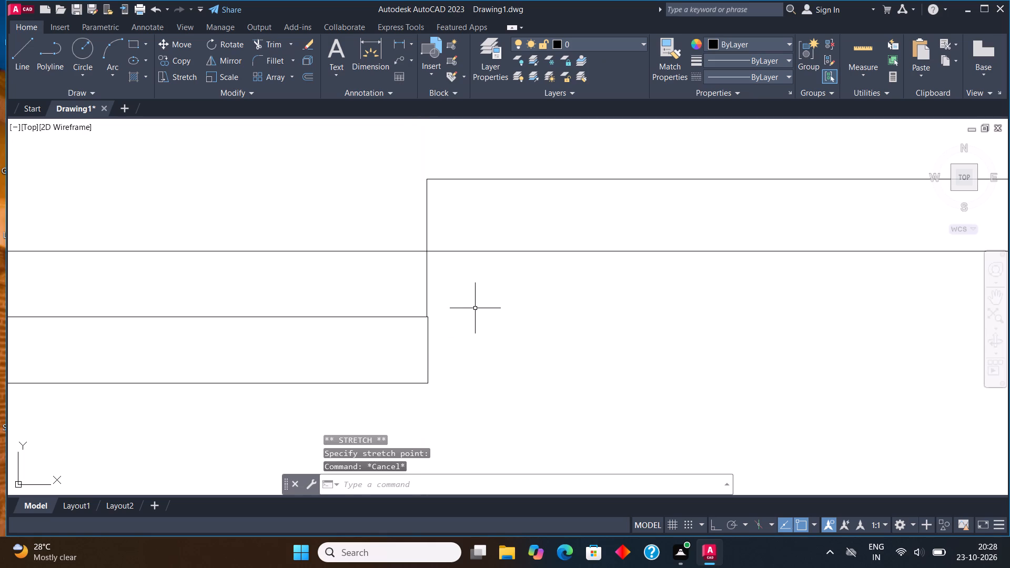
Delete the loose horizontal line above the plan's top wall.
{"action": "scroll", "coordinate": [476, 307], "scroll_direction": "down", "scroll_amount": 3}
{"action": "middle_click_drag", "start_coordinate": [458, 310], "coordinate": [483, 263]}
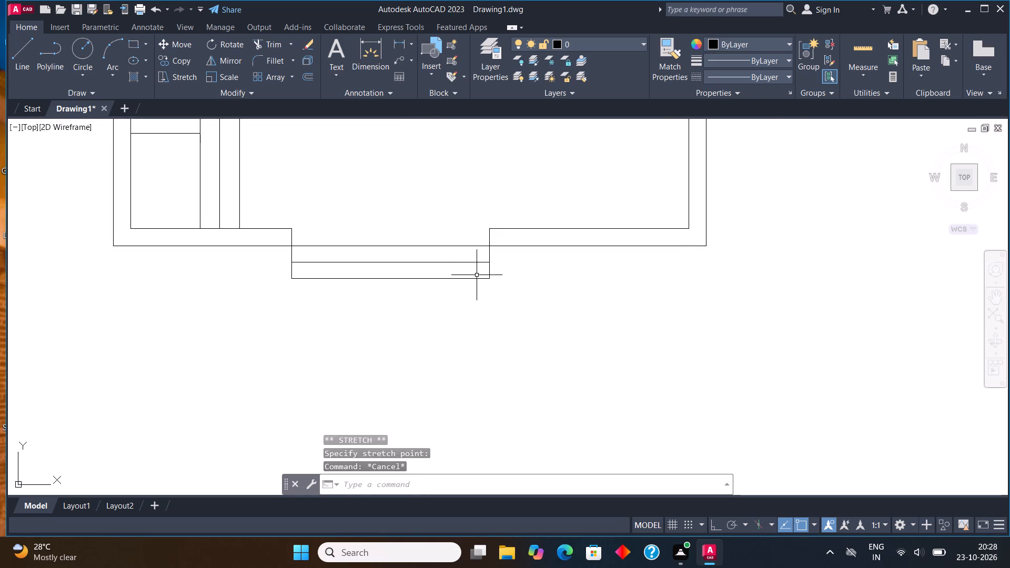
{"action": "middle_click_drag", "start_coordinate": [448, 277], "coordinate": [484, 348]}
{"action": "scroll", "coordinate": [483, 357], "scroll_direction": "down", "scroll_amount": 1}
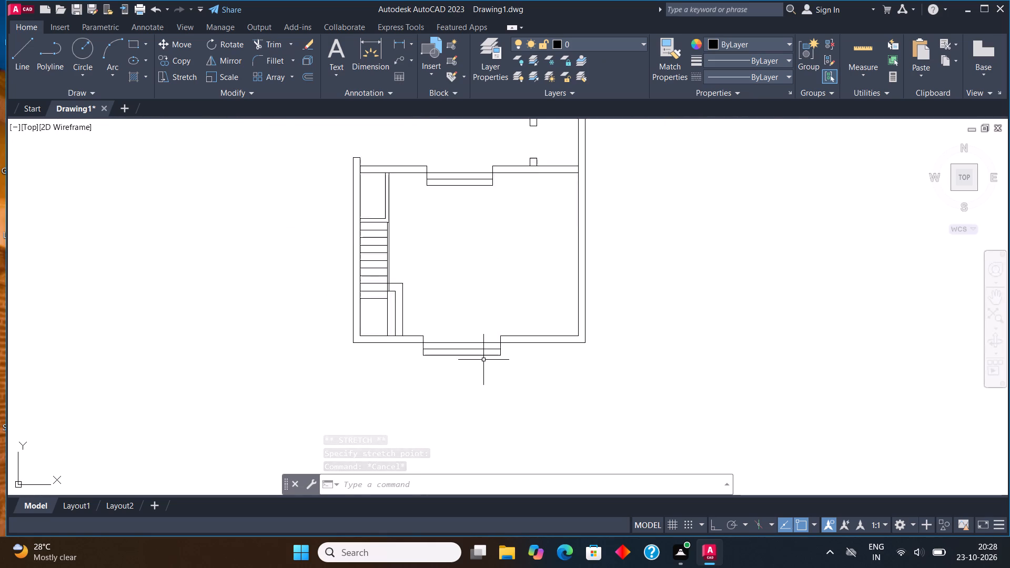
{"action": "scroll", "coordinate": [483, 361], "scroll_direction": "down", "scroll_amount": 2}
{"action": "middle_click_drag", "start_coordinate": [463, 236], "coordinate": [480, 399]}
{"action": "scroll", "coordinate": [476, 248], "scroll_direction": "up", "scroll_amount": 2}
{"action": "left_click_drag", "start_coordinate": [476, 246], "coordinate": [470, 238]}
{"action": "left_click", "coordinate": [449, 202]}
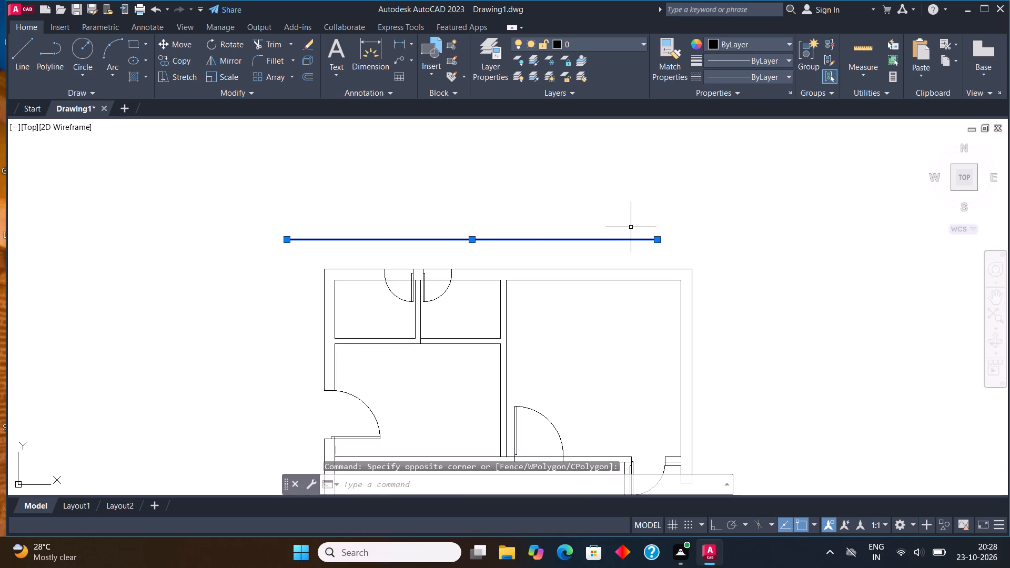
{"action": "key", "text": "Delete"}
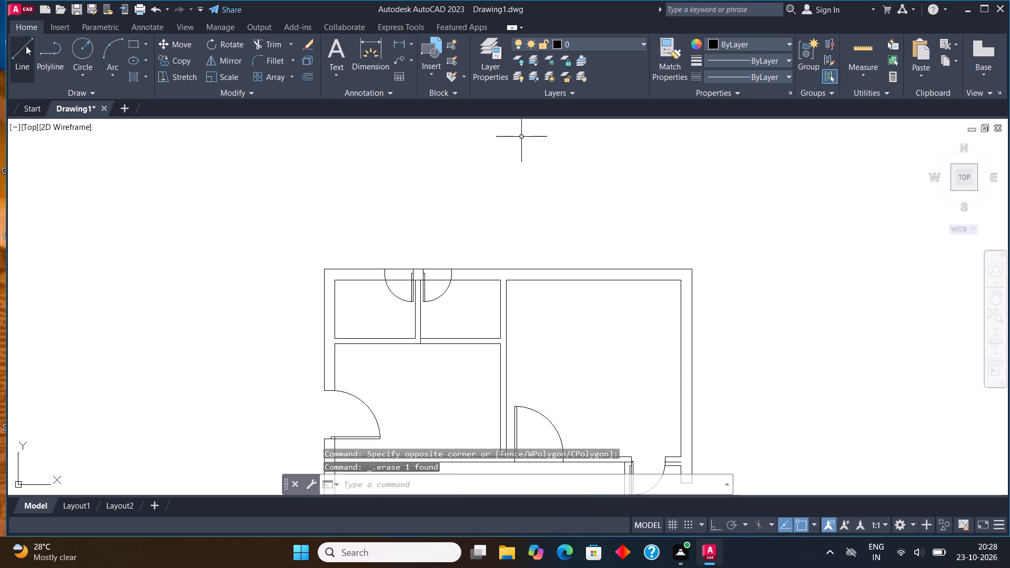
Draw a horizontal line 30'2" long above the plan's top wall, with Ortho turned on.
{"action": "left_click", "coordinate": [26, 46]}
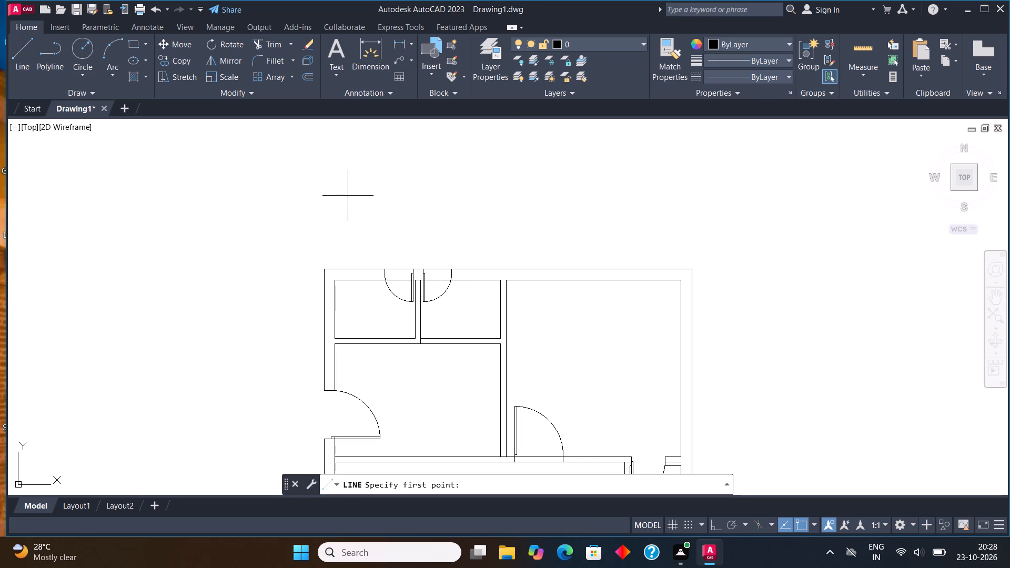
{"action": "left_click", "coordinate": [294, 226]}
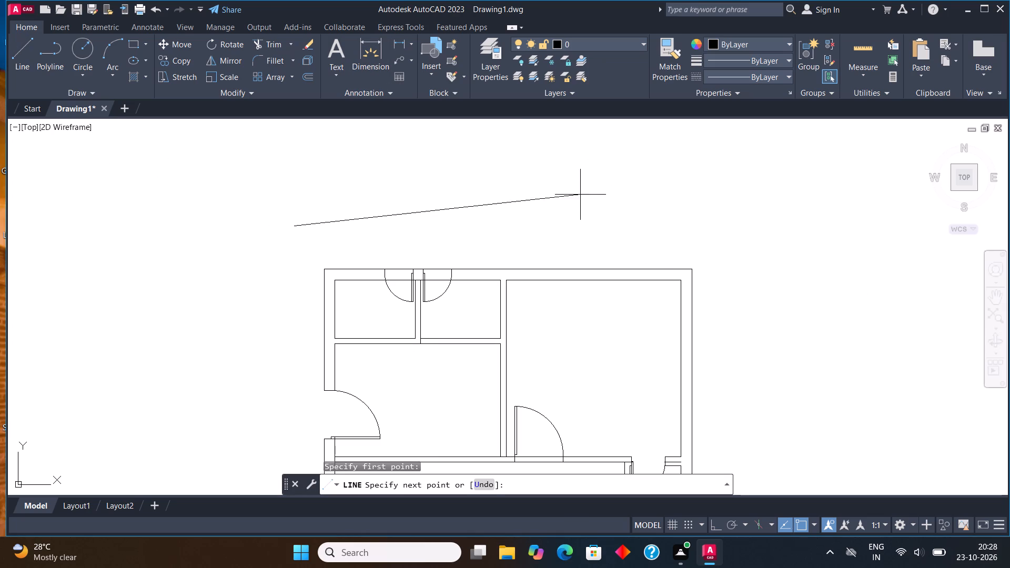
{"action": "key", "text": "F8"}
{"action": "type", "text": "30"}
{"action": "type", "text": "'2\""}
{"action": "key", "text": "Return"}
{"action": "key", "text": "Escape"}
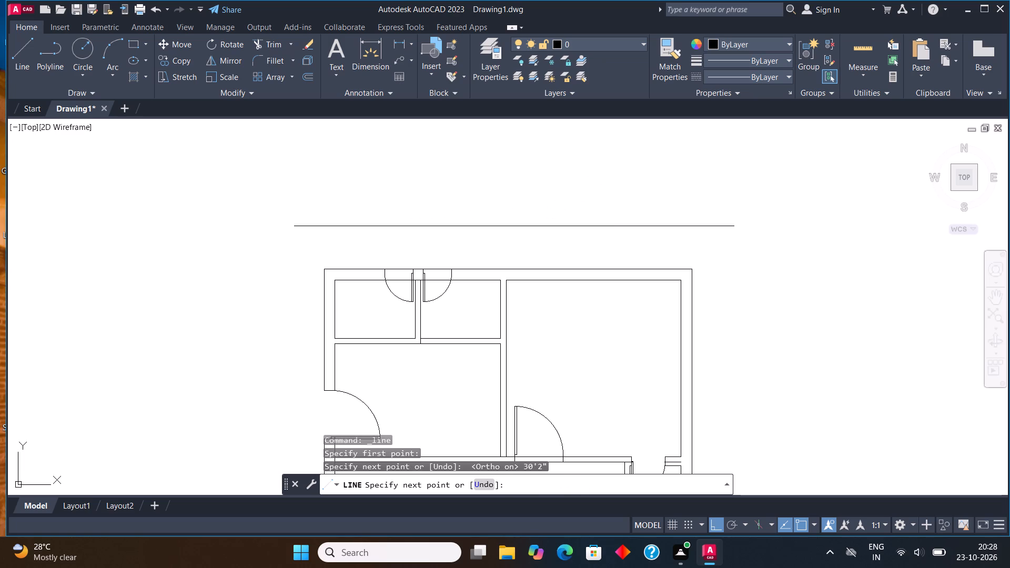
Draw a vertical line from the left end of the 30'2" line down to the level of the plan's bottom wall.
{"action": "middle_click_drag", "start_coordinate": [571, 246], "coordinate": [475, 267]}
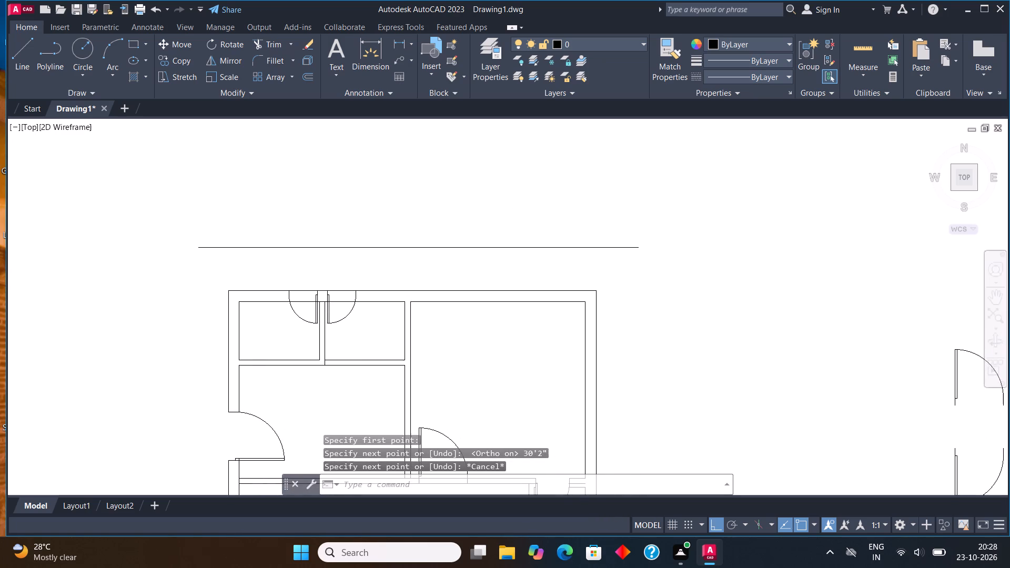
{"action": "left_click", "coordinate": [26, 51]}
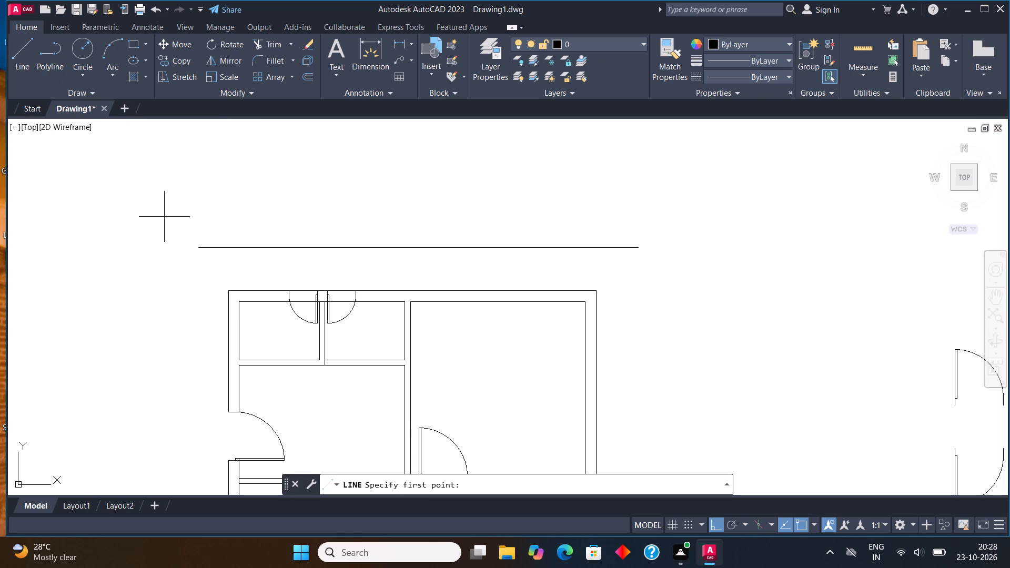
{"action": "left_click", "coordinate": [194, 245]}
{"action": "scroll", "coordinate": [206, 198], "scroll_direction": "down", "scroll_amount": 4}
{"action": "scroll", "coordinate": [189, 308], "scroll_direction": "up", "scroll_amount": 2}
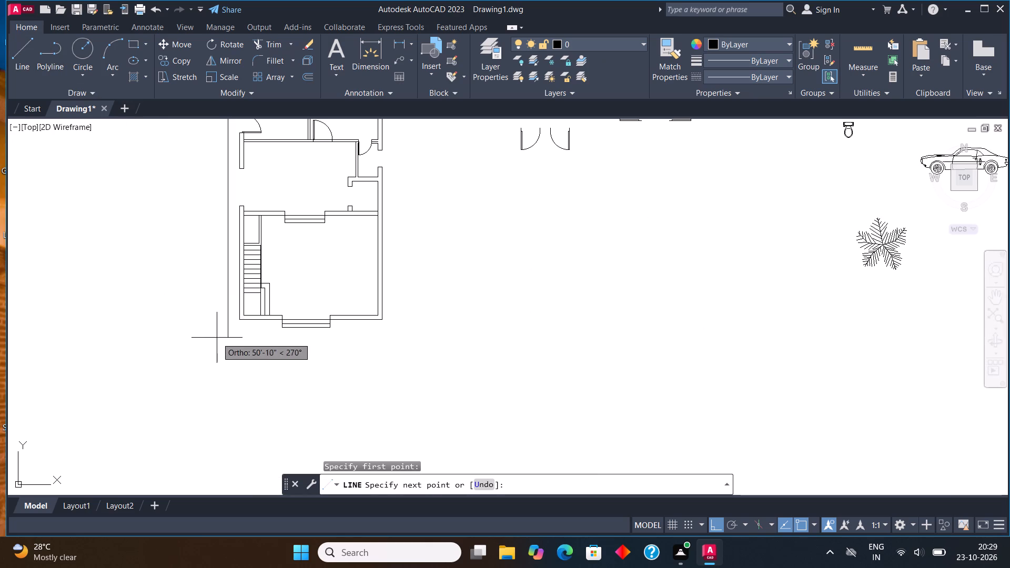
{"action": "middle_click_drag", "start_coordinate": [231, 330], "coordinate": [233, 337]}
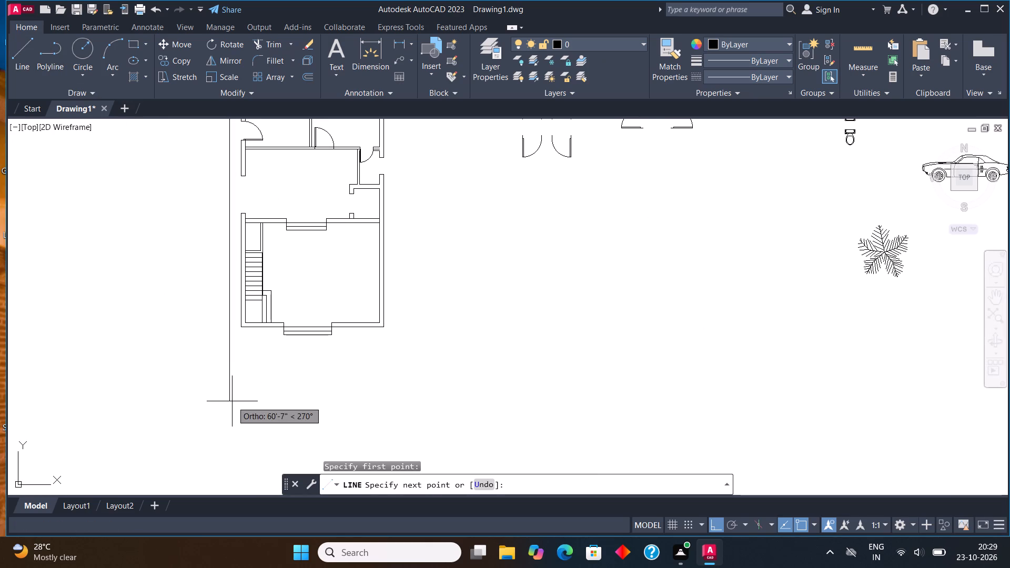
{"action": "middle_click_drag", "start_coordinate": [232, 401], "coordinate": [237, 371]}
{"action": "left_click", "coordinate": [240, 301]}
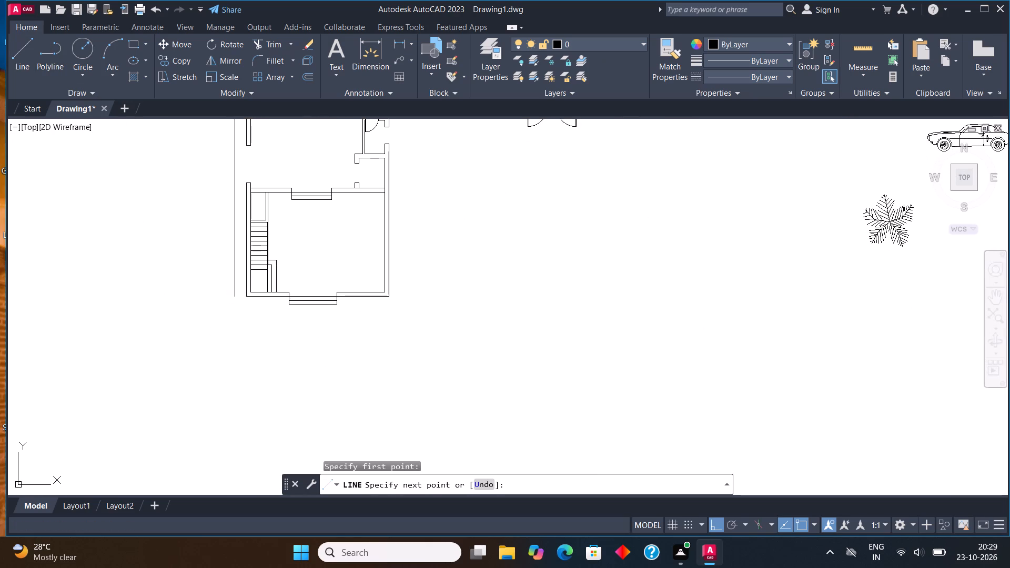
Draw a 22'3" guide line straight down from the outer bottom-right corner of the plan.
{"action": "left_click", "coordinate": [24, 62]}
{"action": "scroll", "coordinate": [380, 312], "scroll_direction": "up", "scroll_amount": 1}
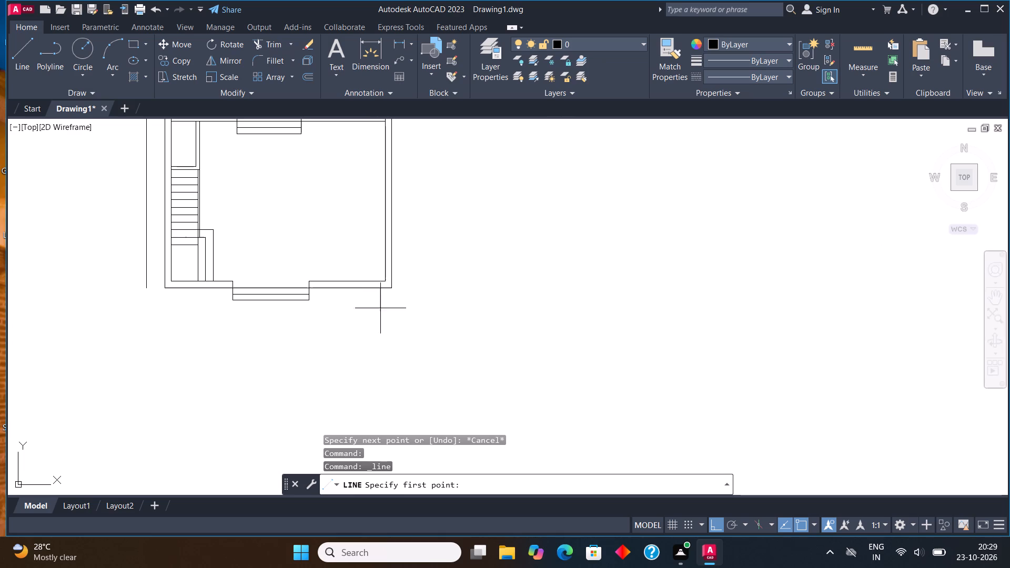
{"action": "left_click", "coordinate": [387, 288]}
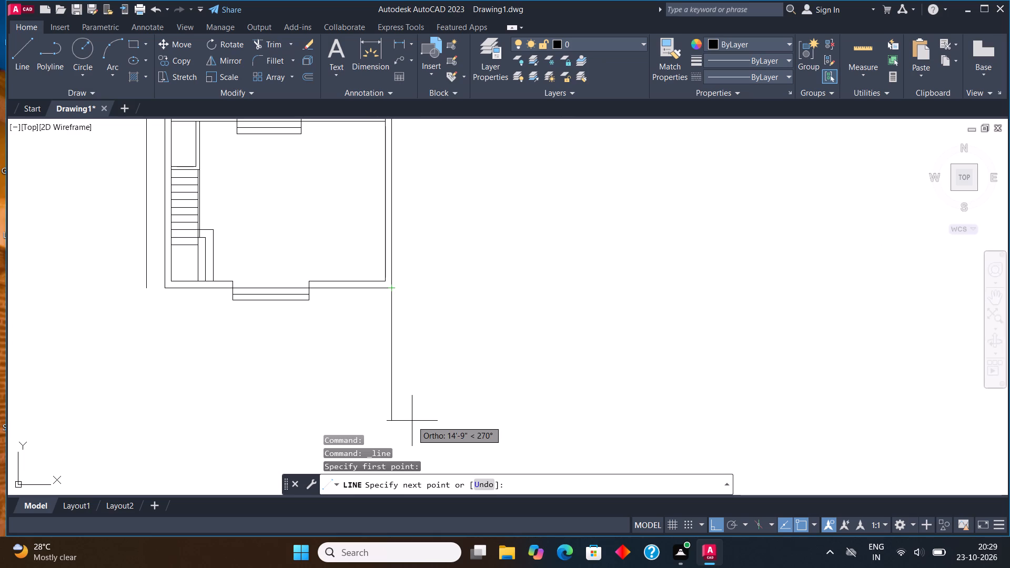
{"action": "type", "text": "22'3\""}
{"action": "key", "text": "Return"}
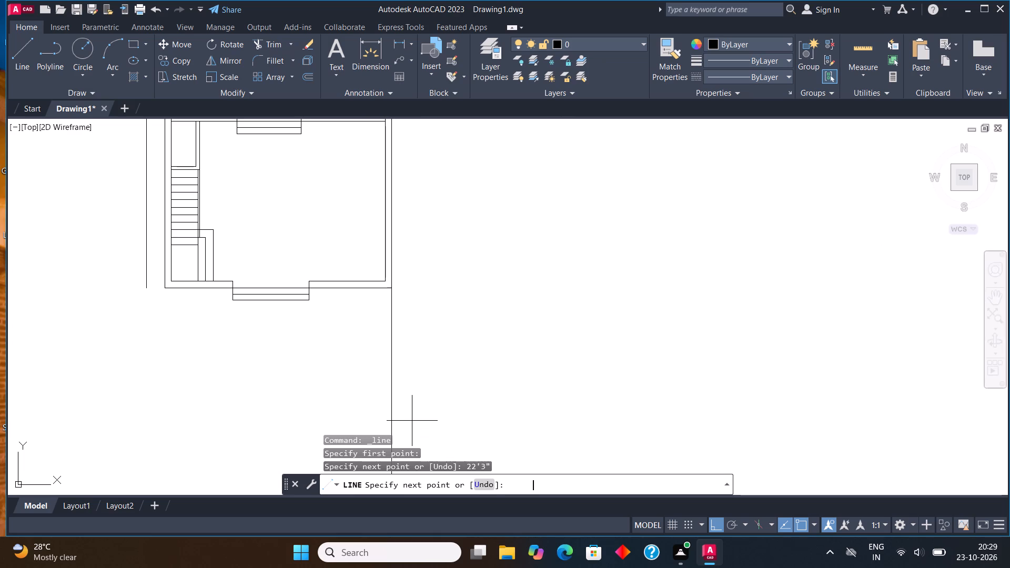
{"action": "scroll", "coordinate": [406, 307], "scroll_direction": "down", "scroll_amount": 2}
{"action": "middle_click", "coordinate": [403, 259]}
{"action": "scroll", "coordinate": [379, 357], "scroll_direction": "up", "scroll_amount": 2}
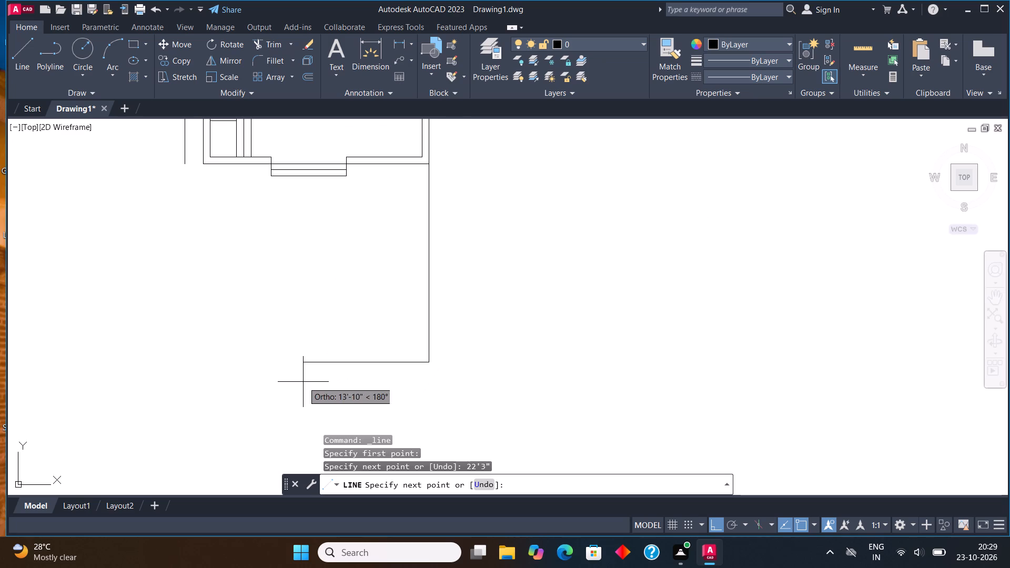
{"action": "key", "text": "Escape"}
Draw a line from the top line's right end down to the guide line's end level, continuing horizontally left to beneath the left boundary line.
{"action": "scroll", "coordinate": [442, 303], "scroll_direction": "down", "scroll_amount": 3}
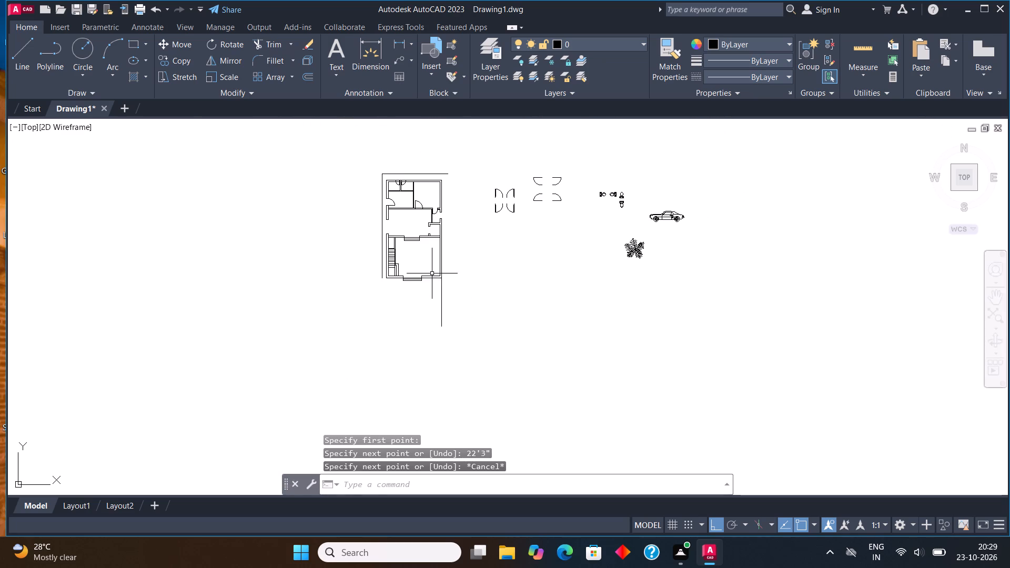
{"action": "scroll", "coordinate": [432, 273], "scroll_direction": "up", "scroll_amount": 2}
{"action": "left_click", "coordinate": [32, 55]}
{"action": "scroll", "coordinate": [316, 289], "scroll_direction": "down", "scroll_amount": 1}
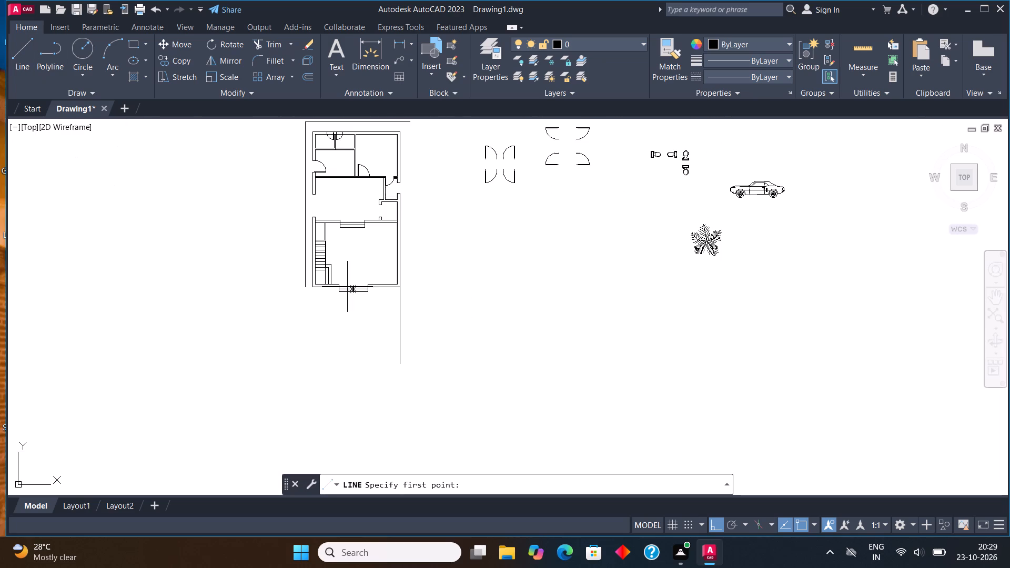
{"action": "left_click", "coordinate": [407, 120]}
{"action": "scroll", "coordinate": [397, 377], "scroll_direction": "up", "scroll_amount": 1}
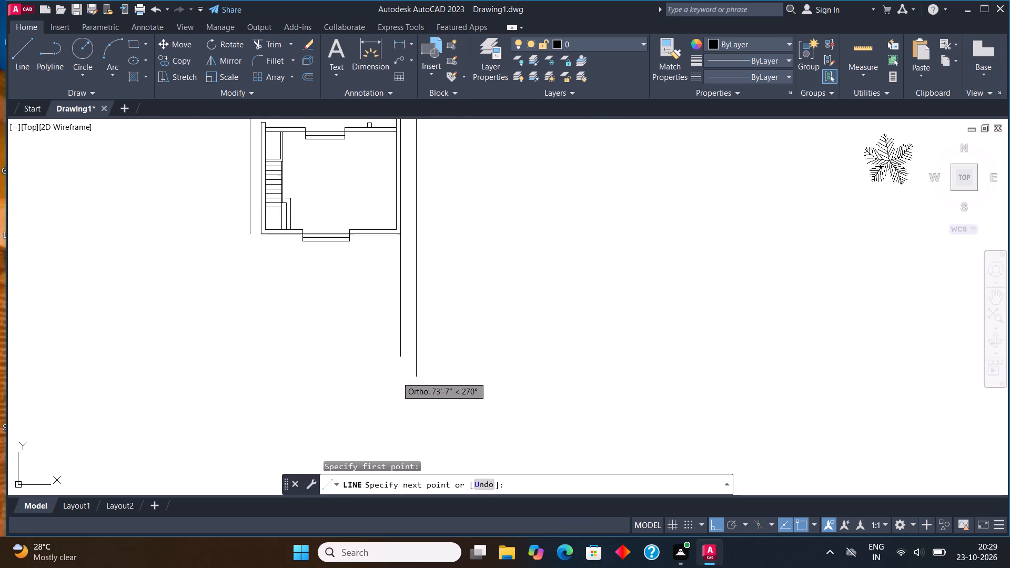
{"action": "scroll", "coordinate": [405, 358], "scroll_direction": "up", "scroll_amount": 1}
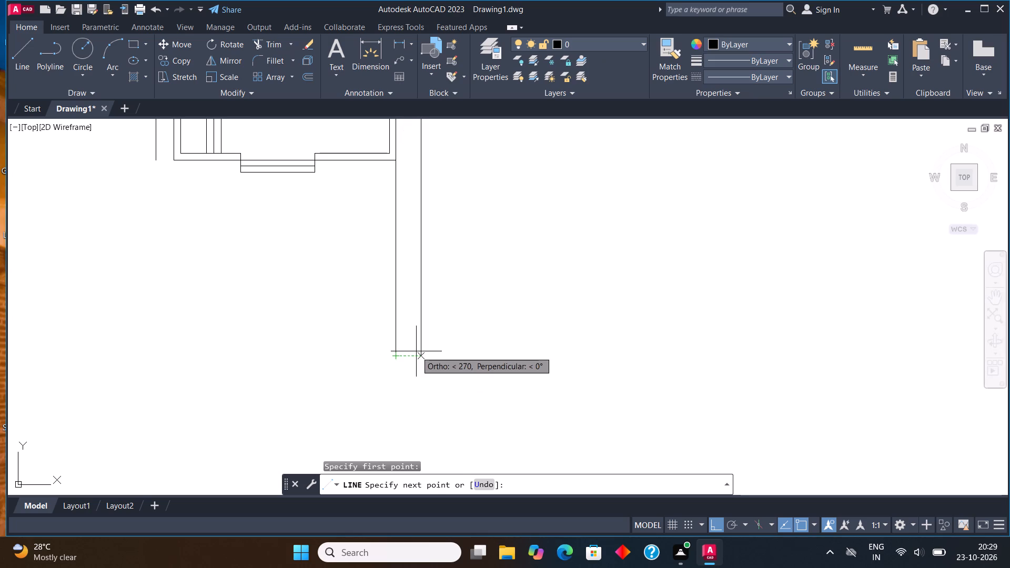
{"action": "left_click", "coordinate": [417, 351]}
{"action": "scroll", "coordinate": [295, 351], "scroll_direction": "down", "scroll_amount": 2}
{"action": "scroll", "coordinate": [243, 339], "scroll_direction": "up", "scroll_amount": 1}
{"action": "left_click", "coordinate": [236, 334]}
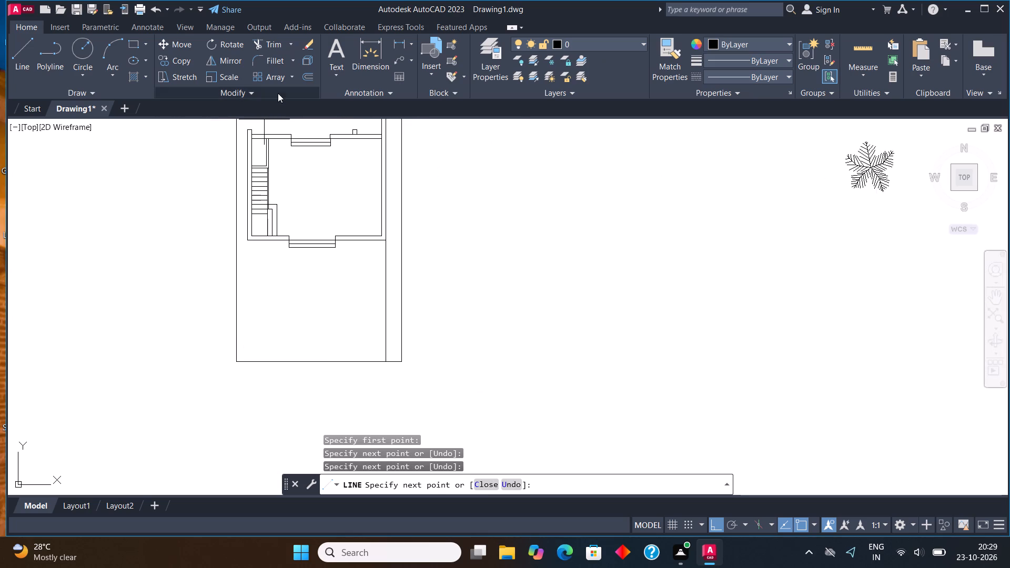
Fillet the left boundary line with the bottom boundary line to close the plot's lower-left corner.
{"action": "left_click", "coordinate": [277, 59]}
{"action": "left_click", "coordinate": [236, 196]}
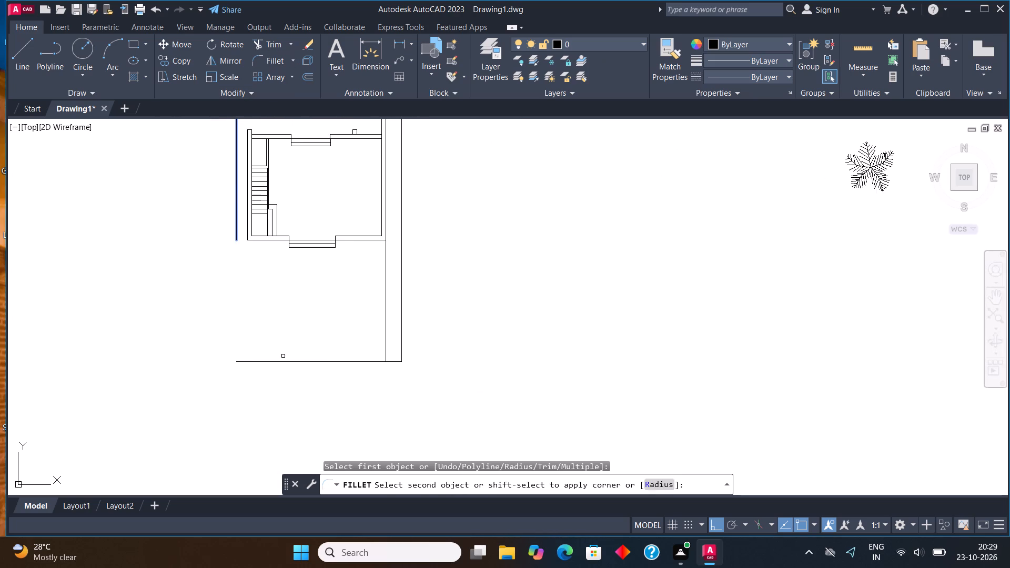
{"action": "left_click", "coordinate": [297, 364]}
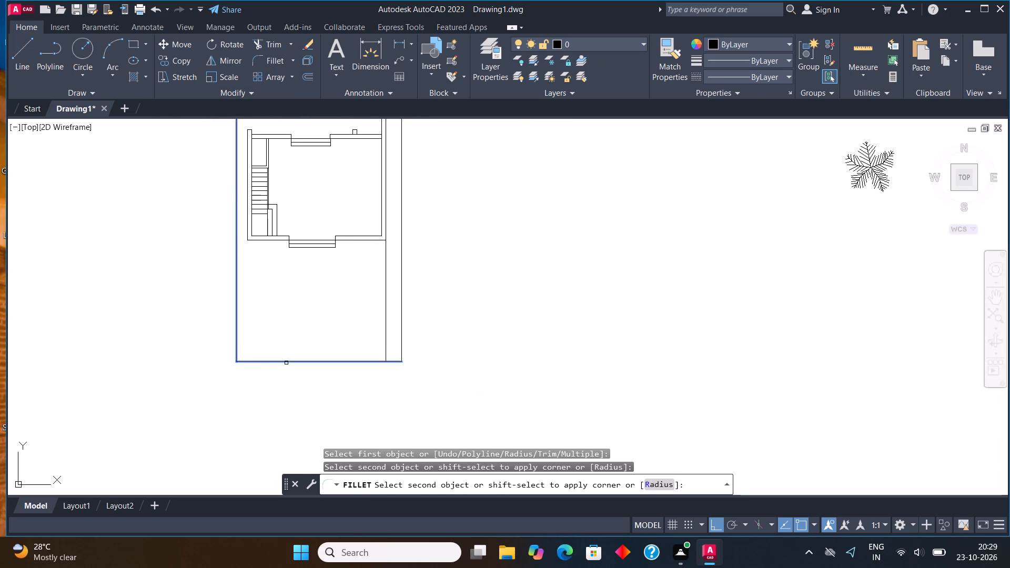
{"action": "left_click", "coordinate": [286, 363]}
Trim away the vertical 22'3" guide line below the plan's bottom-right corner.
{"action": "left_click", "coordinate": [279, 42]}
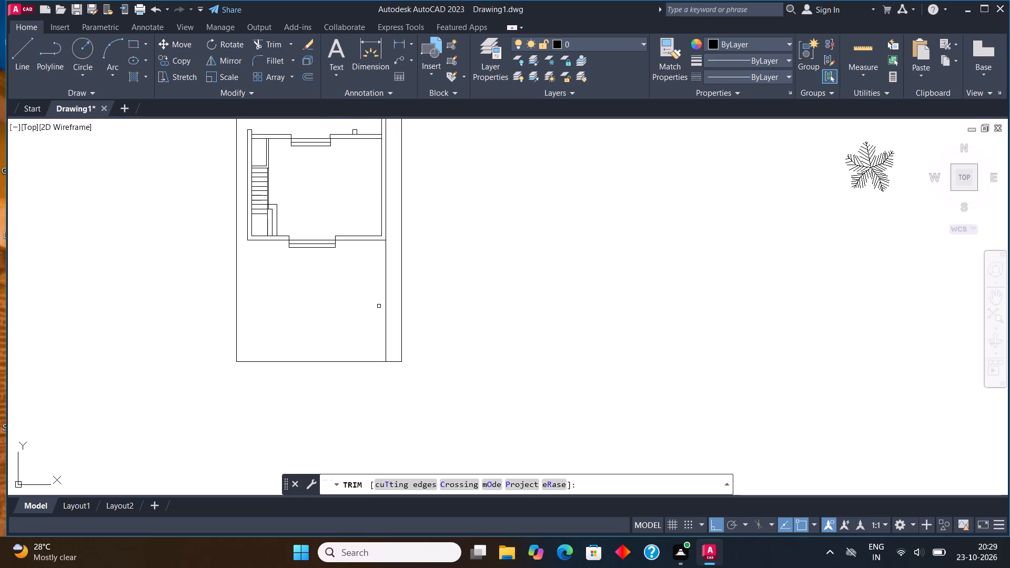
{"action": "left_click", "coordinate": [386, 317]}
{"action": "key", "text": "Escape"}
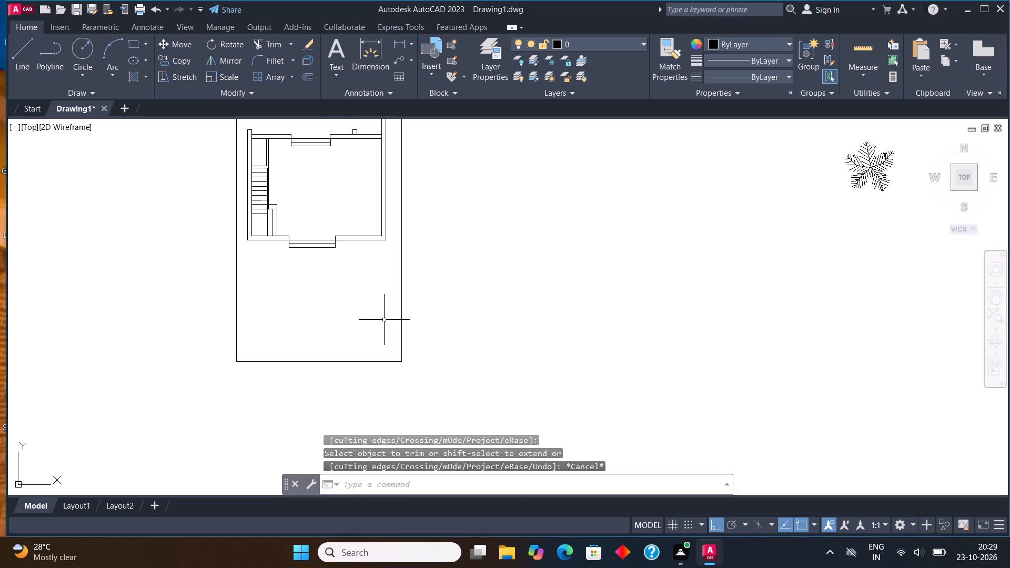
Set the offset distance to 9" and offset the left boundary line outward.
{"action": "scroll", "coordinate": [148, 41], "scroll_direction": "down", "scroll_amount": 1}
{"action": "scroll", "coordinate": [242, 340], "scroll_direction": "down", "scroll_amount": 2}
{"action": "scroll", "coordinate": [260, 377], "scroll_direction": "up", "scroll_amount": 1}
{"action": "left_click", "coordinate": [250, 359]}
{"action": "left_click", "coordinate": [221, 309]}
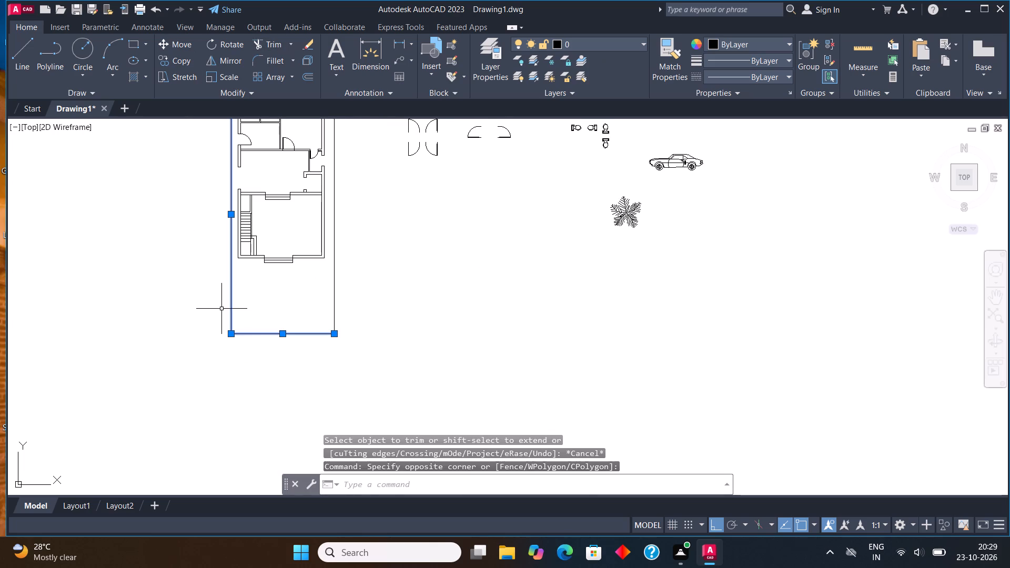
{"action": "left_click", "coordinate": [307, 76]}
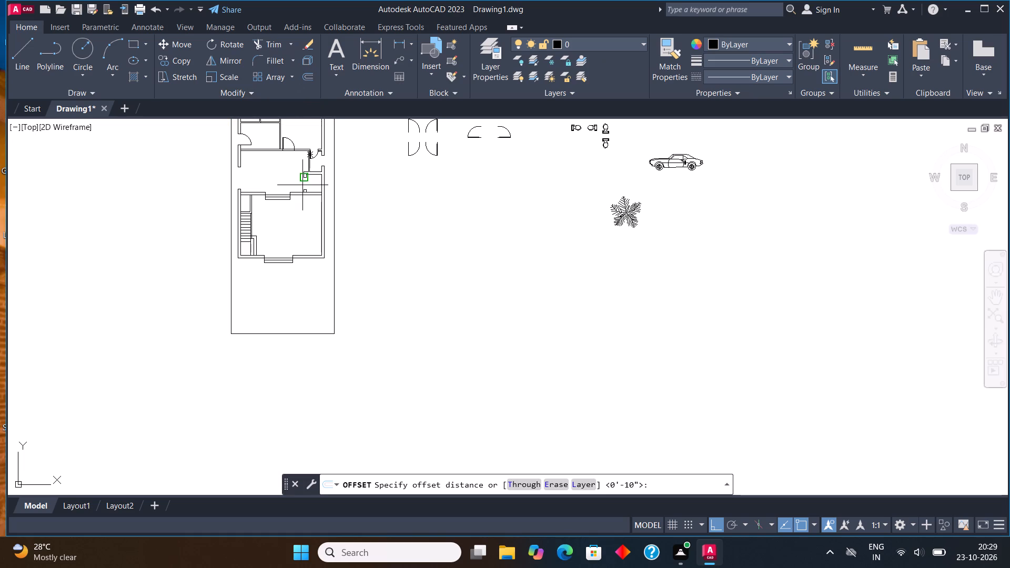
{"action": "middle_click_drag", "start_coordinate": [260, 301], "coordinate": [295, 404]}
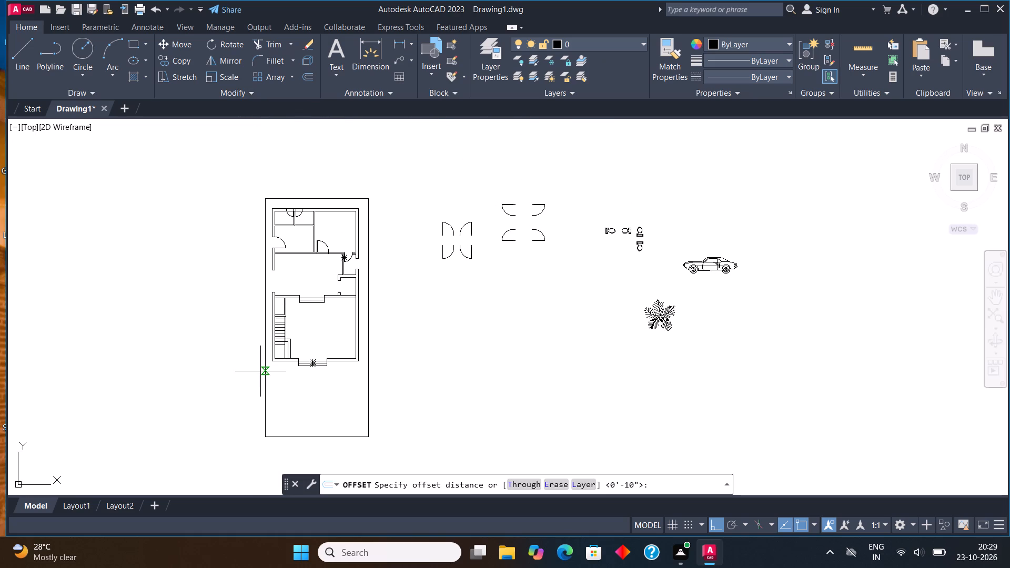
{"action": "left_click", "coordinate": [260, 371]}
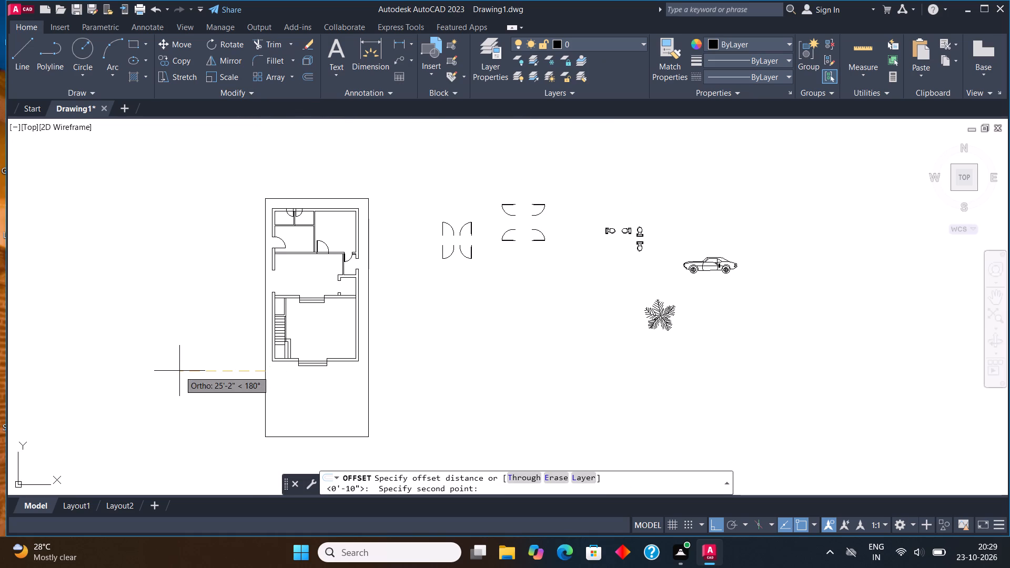
{"action": "type", "text": "9\""}
{"action": "key", "text": "Return"}
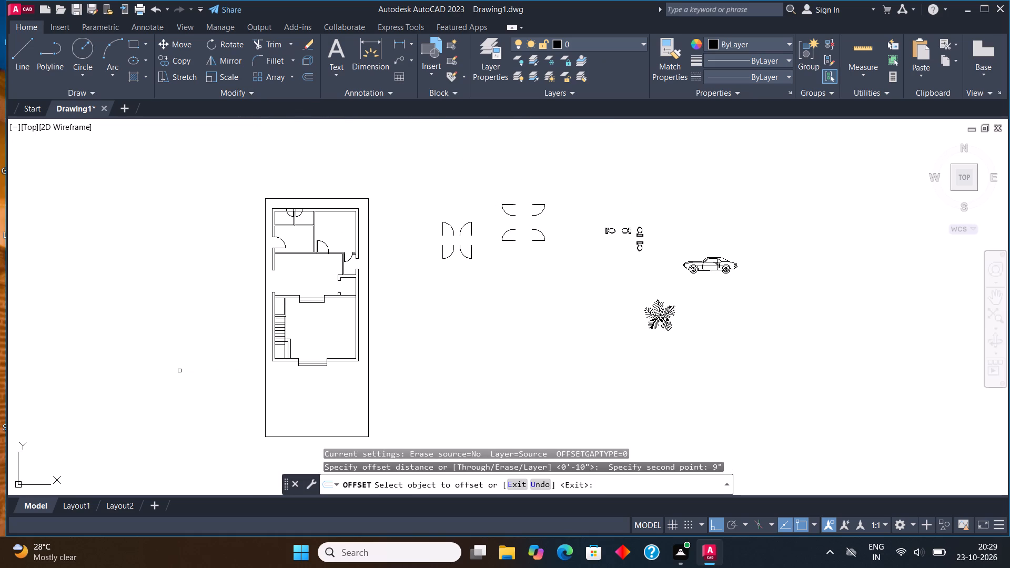
{"action": "left_click_drag", "start_coordinate": [266, 377], "coordinate": [259, 373]}
{"action": "left_click", "coordinate": [248, 362]}
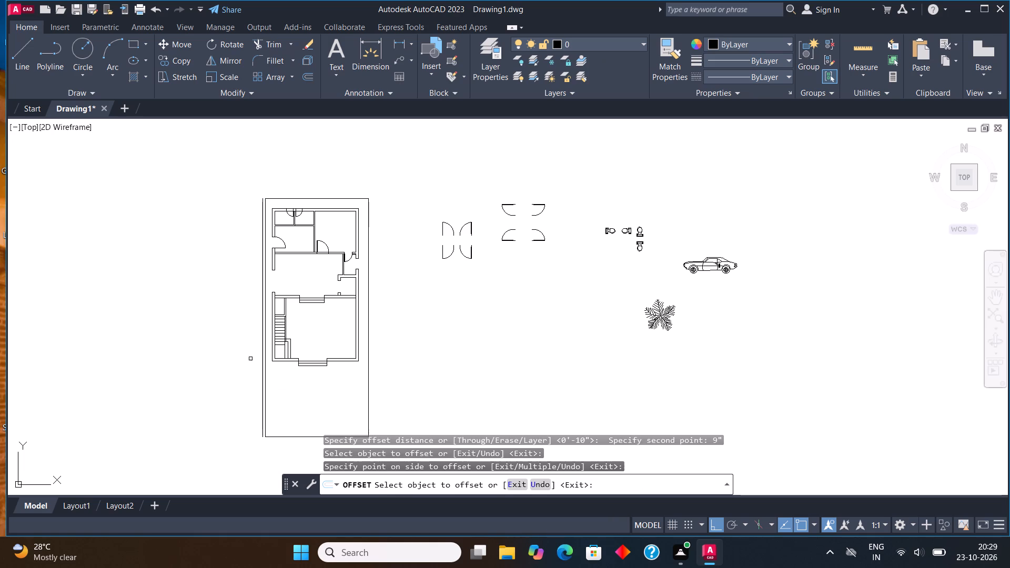
Offset the top, right and bottom boundary lines outward by the same 9" distance.
{"action": "left_click", "coordinate": [316, 200]}
{"action": "left_click", "coordinate": [321, 177]}
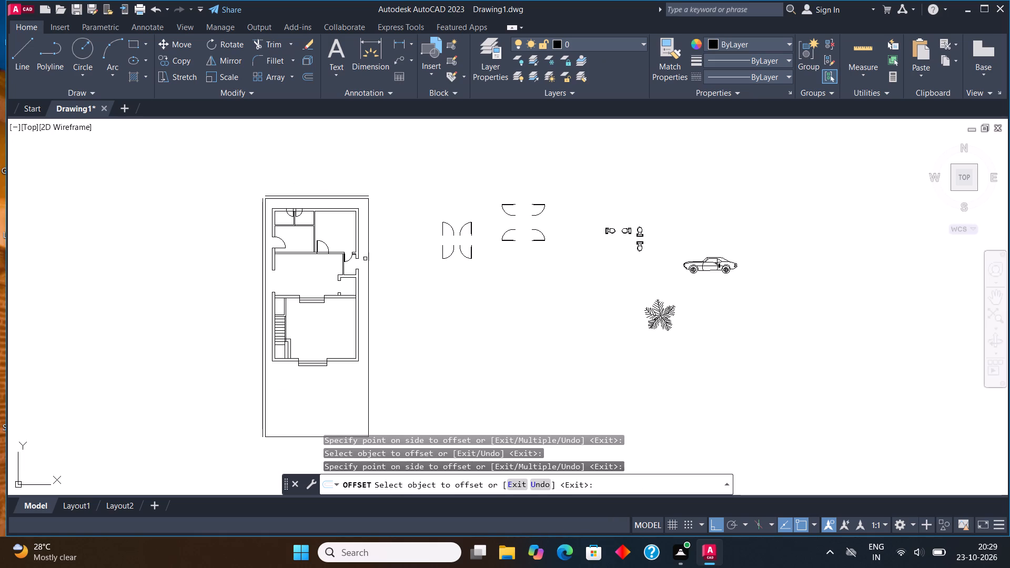
{"action": "left_click", "coordinate": [368, 262]}
{"action": "left_click", "coordinate": [389, 276]}
{"action": "scroll", "coordinate": [357, 327], "scroll_direction": "down", "scroll_amount": 3}
{"action": "scroll", "coordinate": [348, 367], "scroll_direction": "up", "scroll_amount": 3}
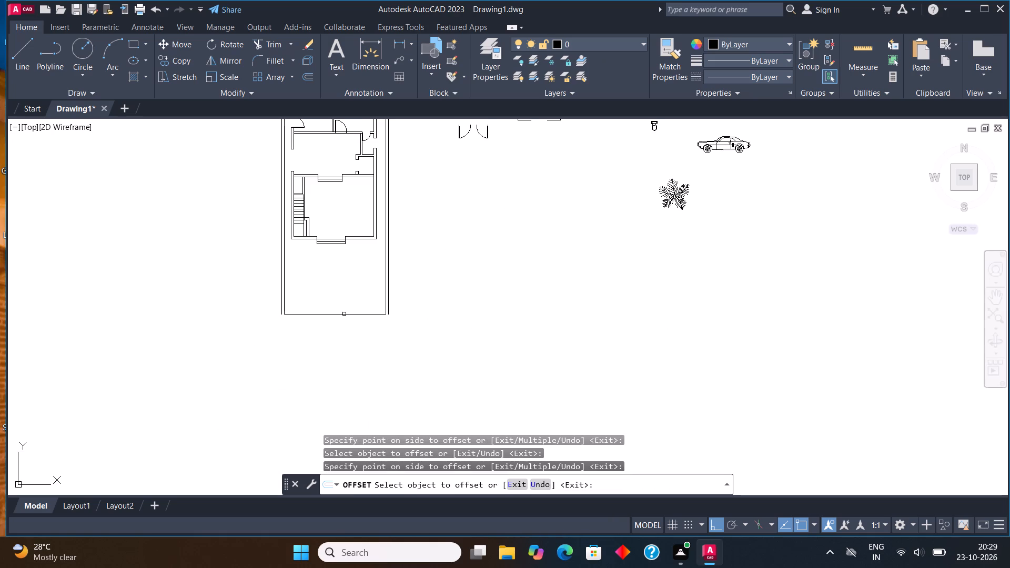
{"action": "left_click", "coordinate": [344, 315]}
{"action": "left_click", "coordinate": [348, 333]}
Fillet the outer offset lines together at the boundary's lower-left and lower-right corners.
{"action": "left_click", "coordinate": [274, 61]}
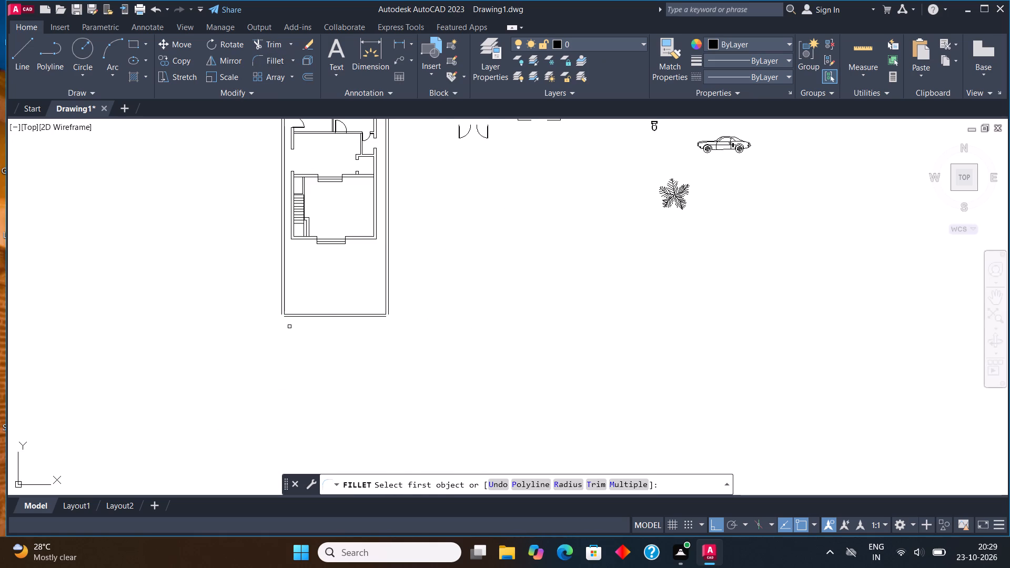
{"action": "scroll", "coordinate": [289, 322], "scroll_direction": "up", "scroll_amount": 2}
{"action": "left_click", "coordinate": [274, 293]}
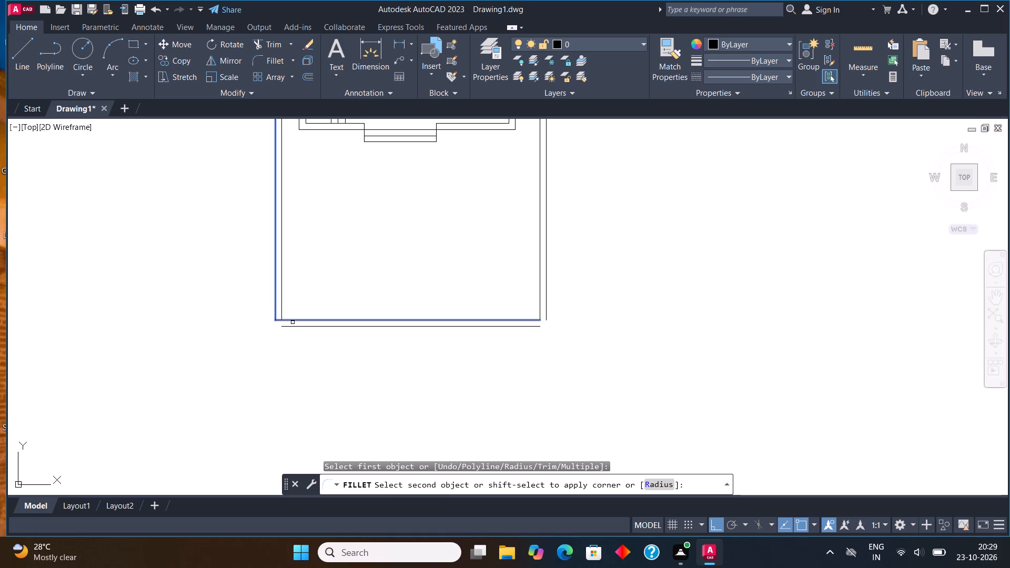
{"action": "left_click", "coordinate": [295, 326]}
{"action": "left_click", "coordinate": [275, 59]}
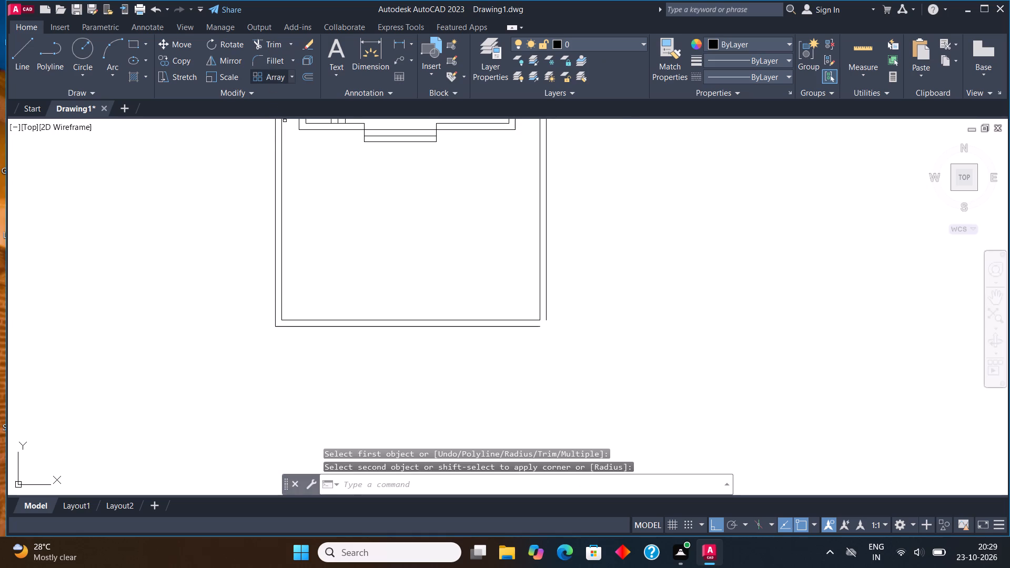
{"action": "left_click", "coordinate": [526, 329]}
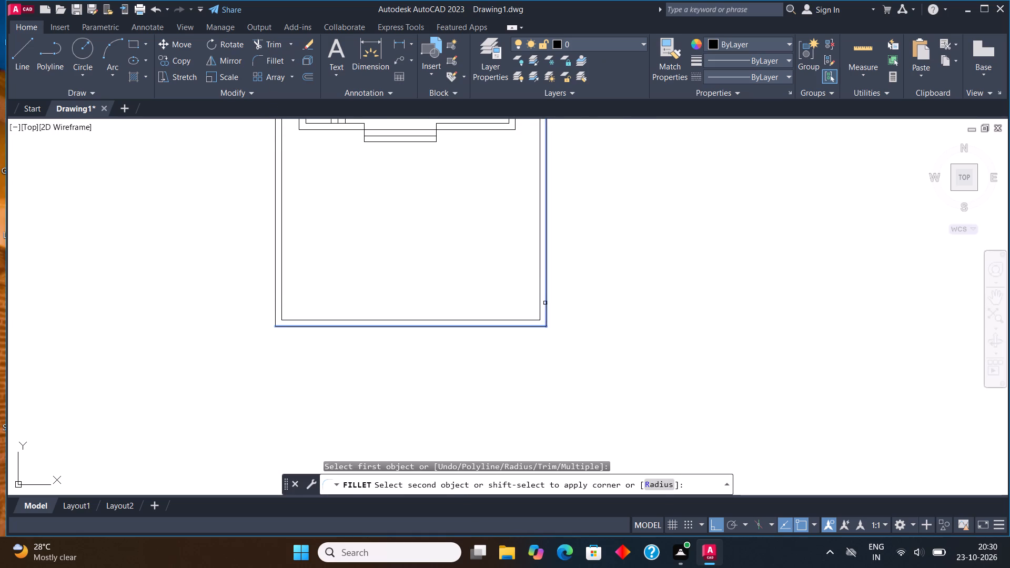
{"action": "left_click", "coordinate": [545, 303]}
Fillet the outer offset lines together at the boundary's upper-right and upper-left corners.
{"action": "scroll", "coordinate": [512, 415], "scroll_direction": "down", "scroll_amount": 3}
{"action": "scroll", "coordinate": [515, 238], "scroll_direction": "up", "scroll_amount": 4}
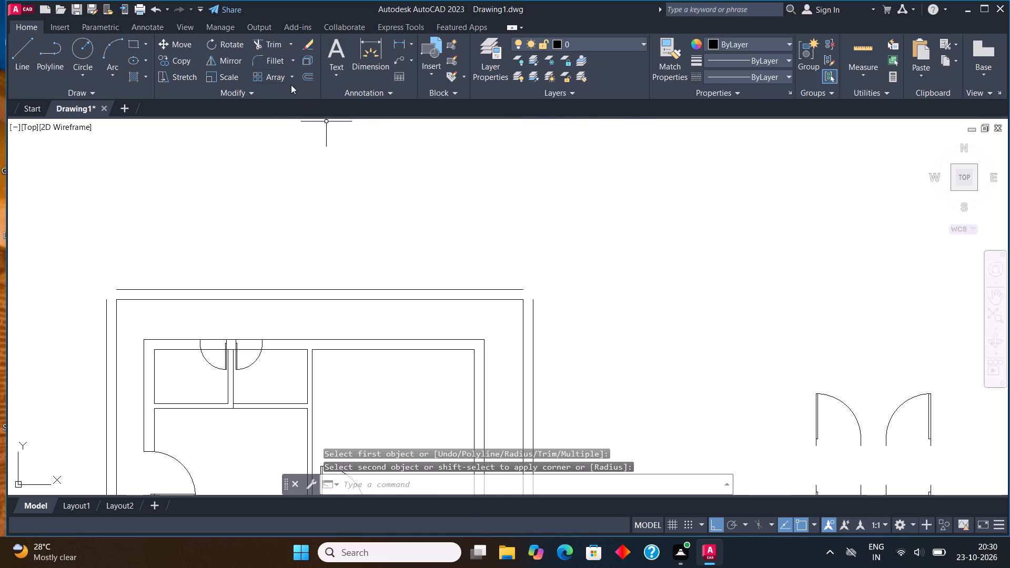
{"action": "left_click", "coordinate": [276, 55]}
{"action": "left_click", "coordinate": [519, 288]}
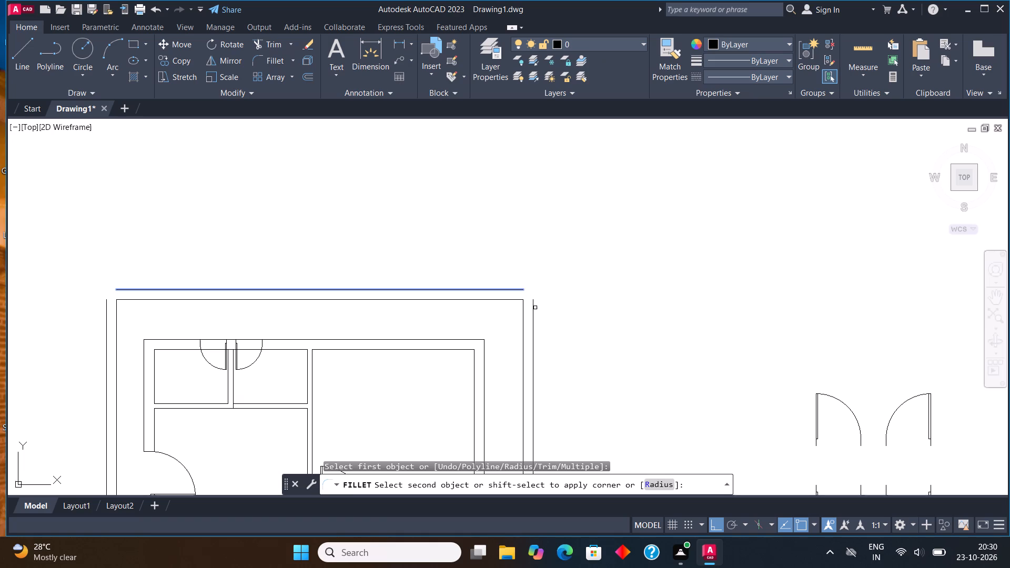
{"action": "left_click", "coordinate": [534, 308]}
{"action": "left_click", "coordinate": [271, 62]}
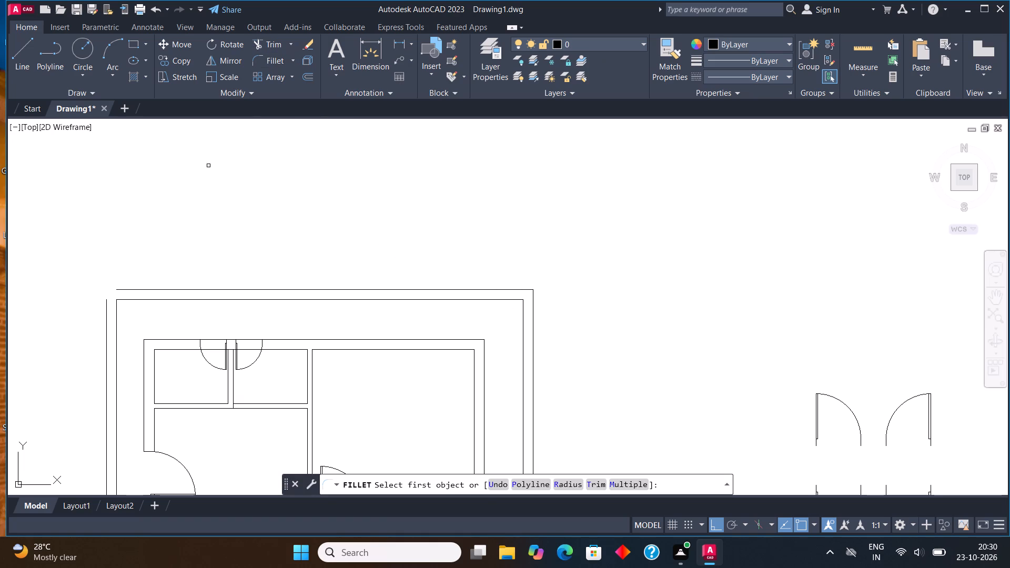
{"action": "left_click", "coordinate": [105, 325]}
{"action": "left_click", "coordinate": [134, 291]}
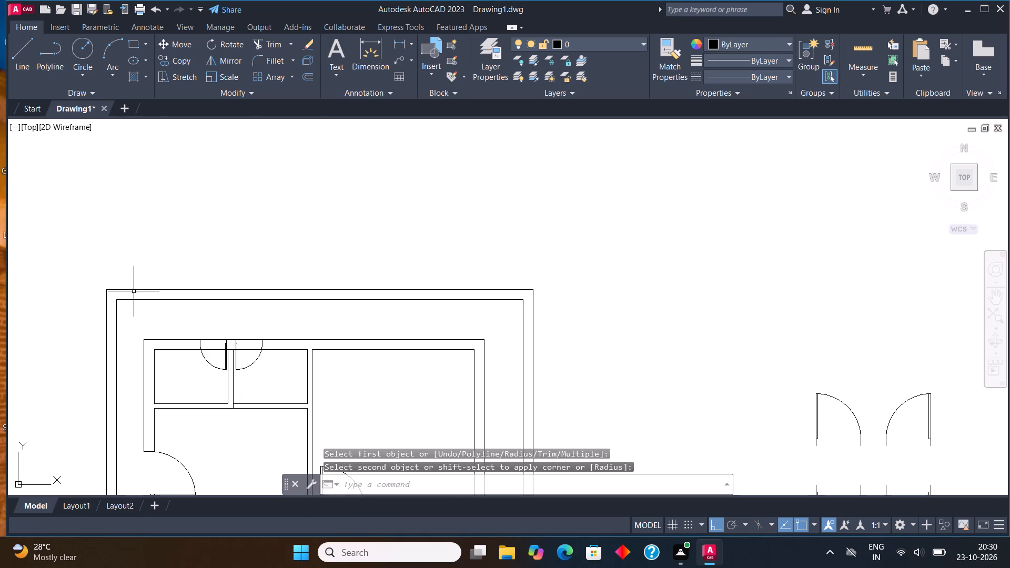
Examine the floor plan and the finished boundary wall from the rear rooms to the open front area.
{"action": "scroll", "coordinate": [287, 246], "scroll_direction": "down", "scroll_amount": 3}
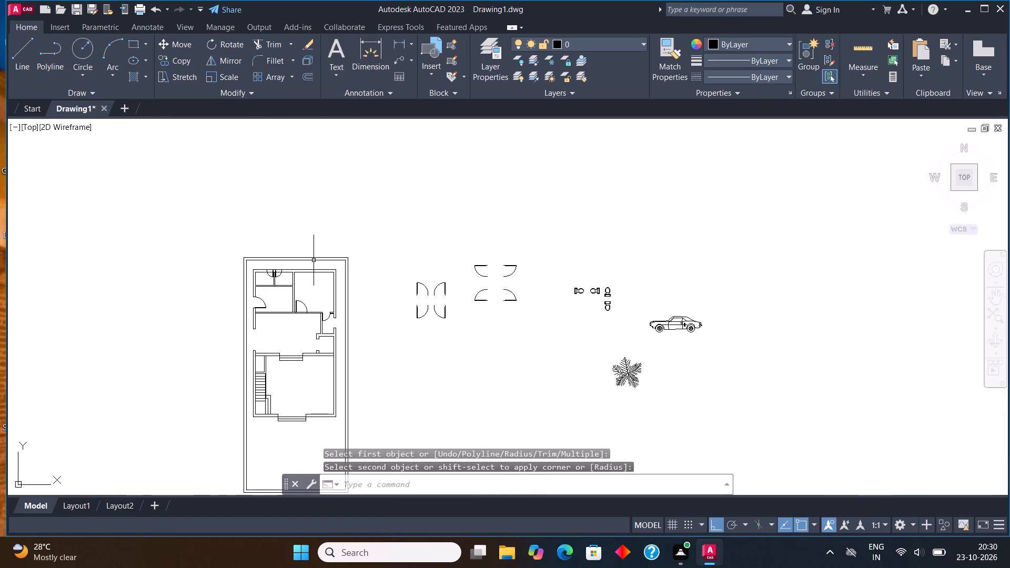
{"action": "middle_click_drag", "start_coordinate": [259, 275], "coordinate": [276, 263]}
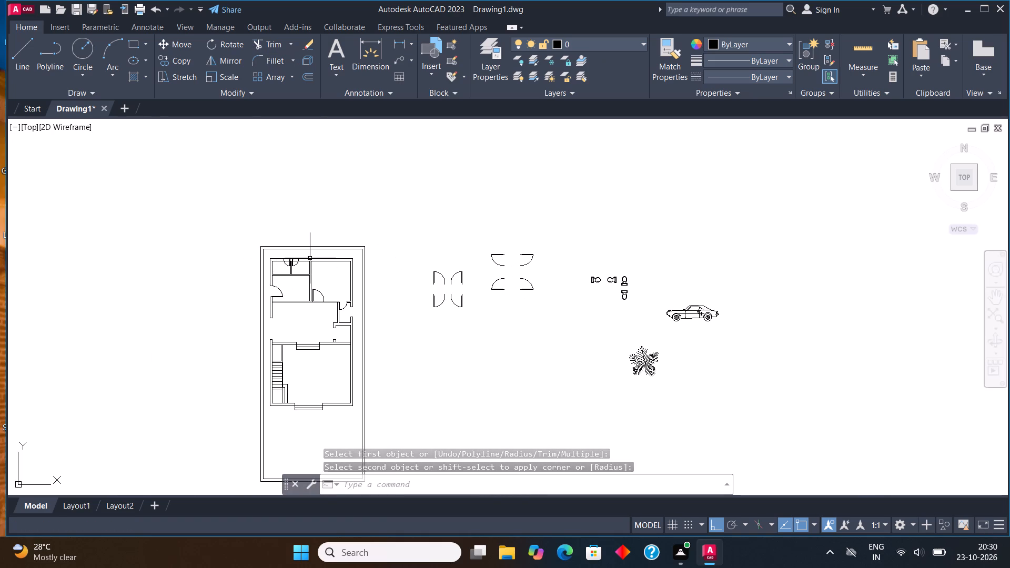
{"action": "scroll", "coordinate": [310, 258], "scroll_direction": "up", "scroll_amount": 1}
{"action": "middle_click_drag", "start_coordinate": [331, 374], "coordinate": [335, 323]}
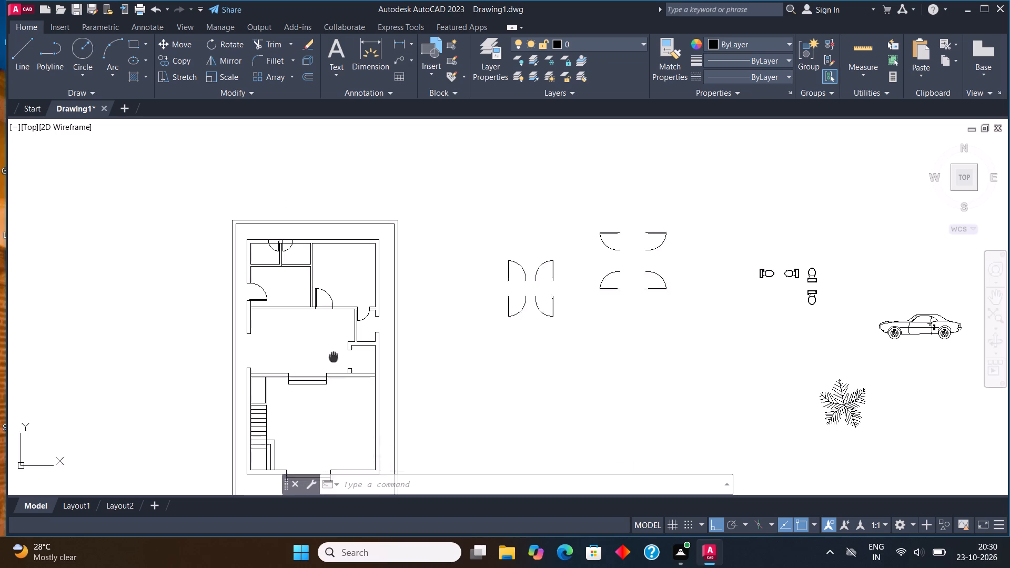
{"action": "middle_click_drag", "start_coordinate": [335, 323], "coordinate": [355, 220]}
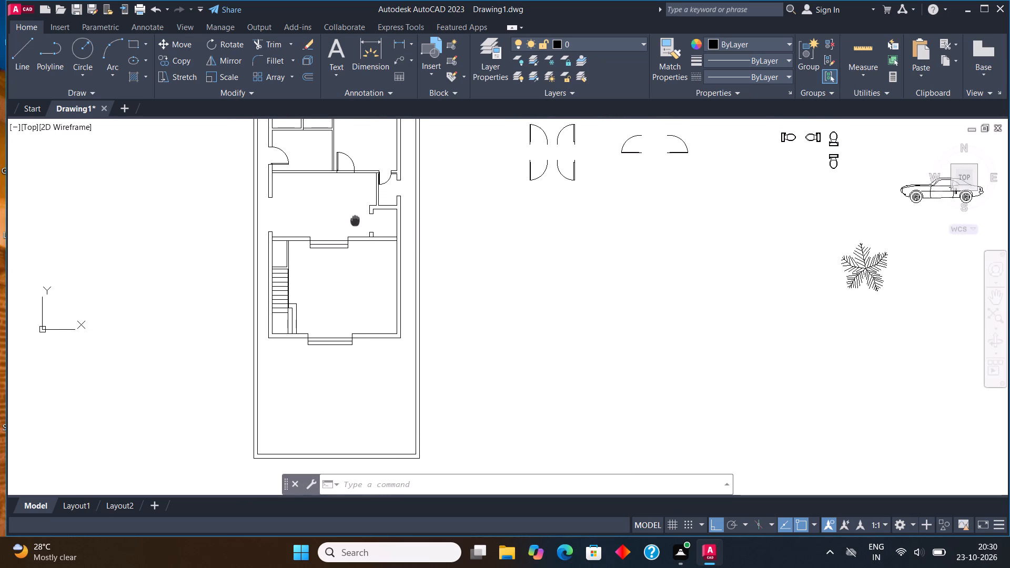
{"action": "middle_click_drag", "start_coordinate": [355, 220], "coordinate": [358, 237]}
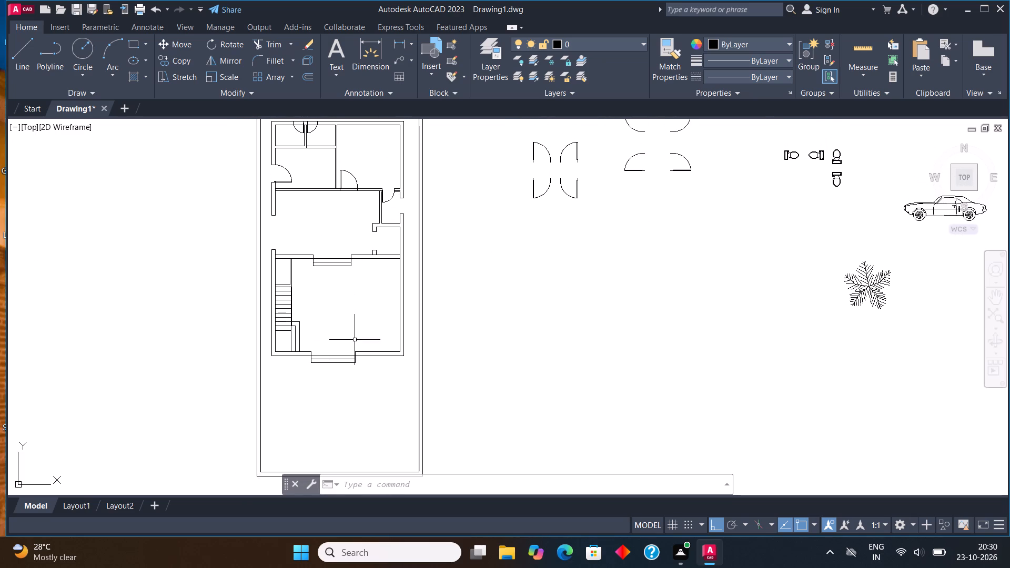
{"action": "middle_click_drag", "start_coordinate": [299, 371], "coordinate": [340, 530]}
{"action": "scroll", "coordinate": [310, 258], "scroll_direction": "up", "scroll_amount": 2}
{"action": "middle_click_drag", "start_coordinate": [303, 256], "coordinate": [237, 291]}
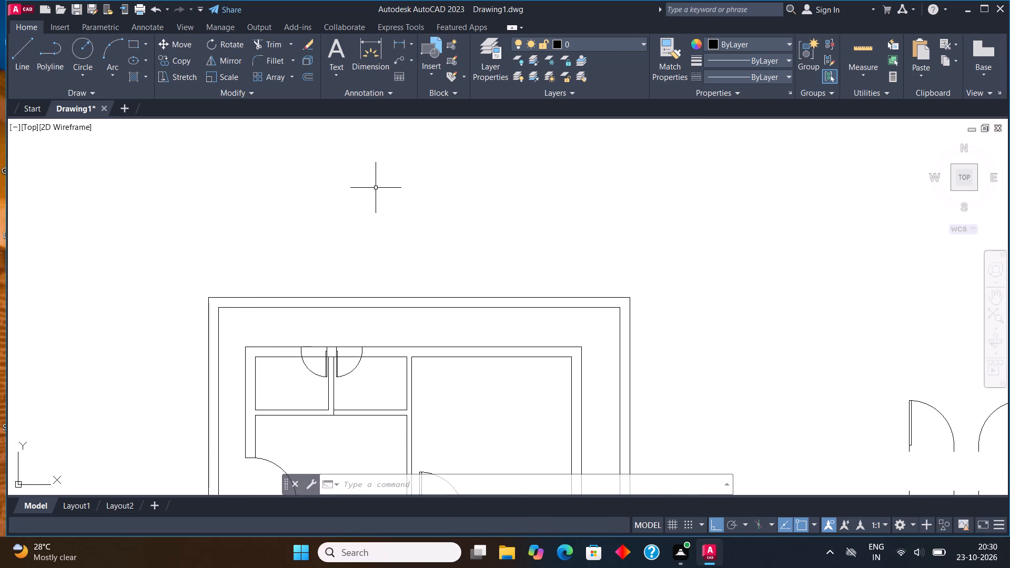
{"action": "scroll", "coordinate": [376, 189], "scroll_direction": "down", "scroll_amount": 3}
{"action": "middle_click_drag", "start_coordinate": [397, 375], "coordinate": [392, 307]}
{"action": "scroll", "coordinate": [392, 334], "scroll_direction": "up", "scroll_amount": 1}
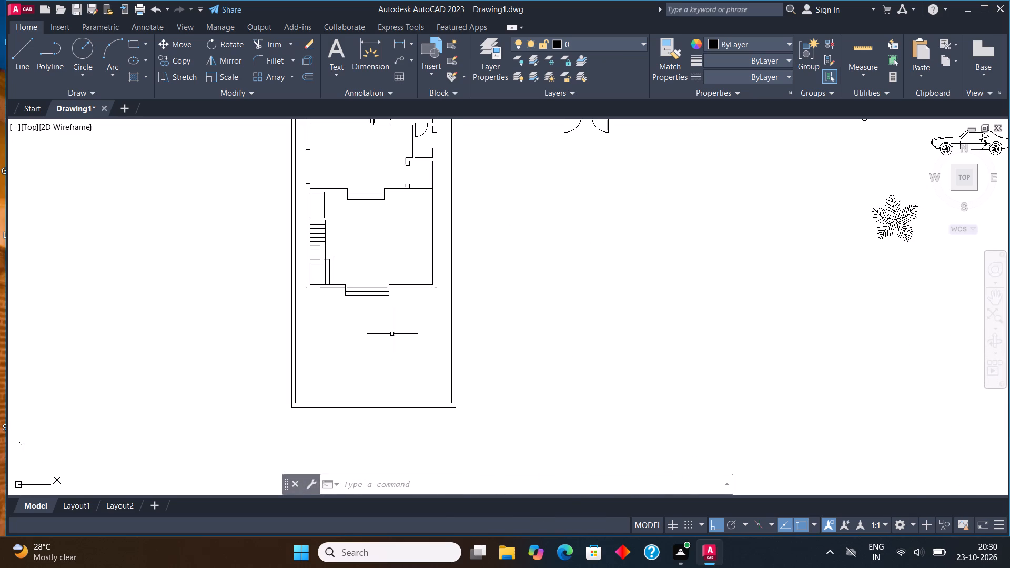
{"action": "middle_click_drag", "start_coordinate": [381, 341], "coordinate": [381, 365]}
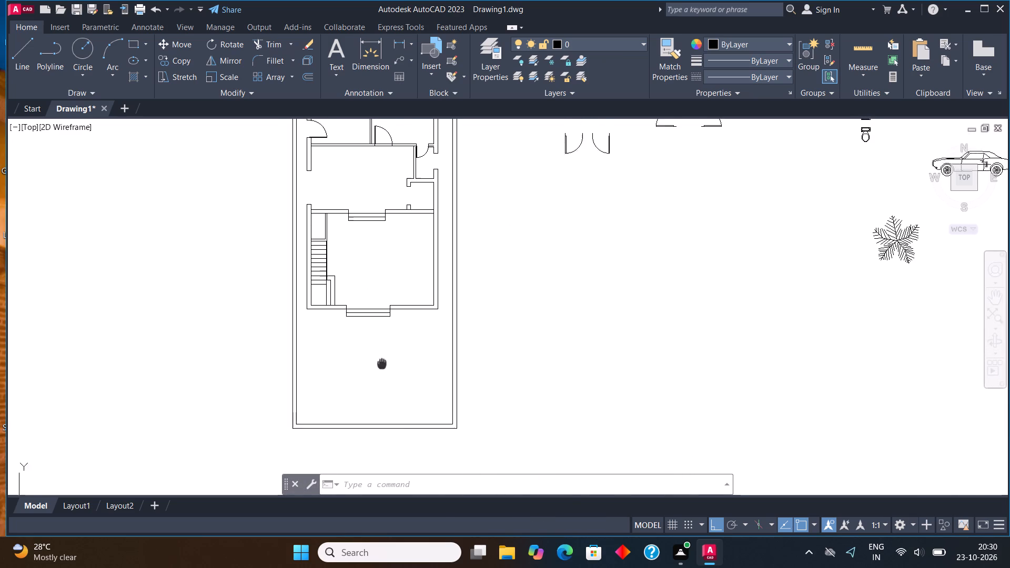
{"action": "middle_click_drag", "start_coordinate": [381, 365], "coordinate": [410, 475]}
Dimension the overall outer width of the boundary wall, placing the dimension line just above the plan.
{"action": "scroll", "coordinate": [406, 158], "scroll_direction": "up", "scroll_amount": 1}
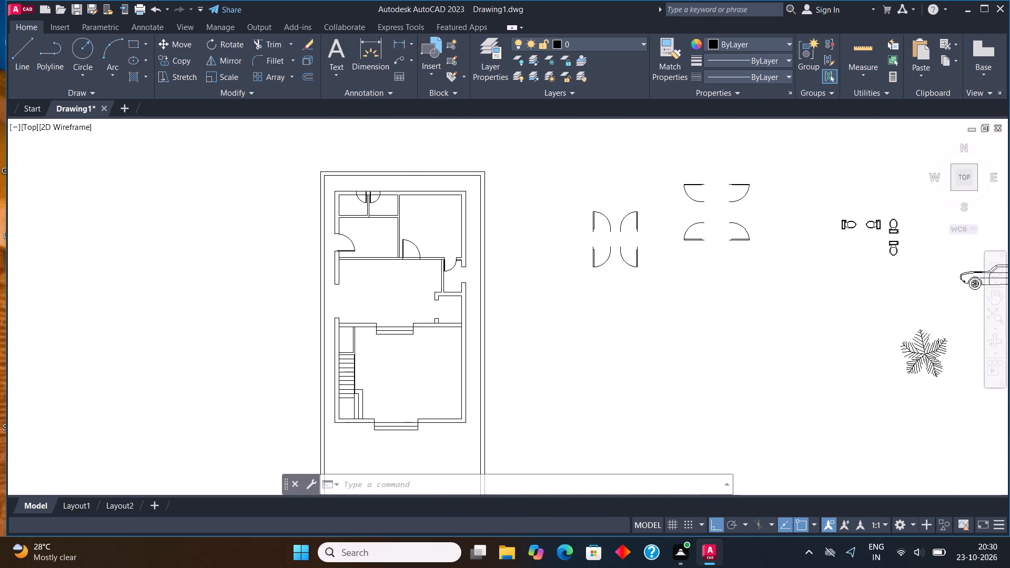
{"action": "middle_click_drag", "start_coordinate": [406, 158], "coordinate": [386, 269]}
{"action": "left_click", "coordinate": [371, 65]}
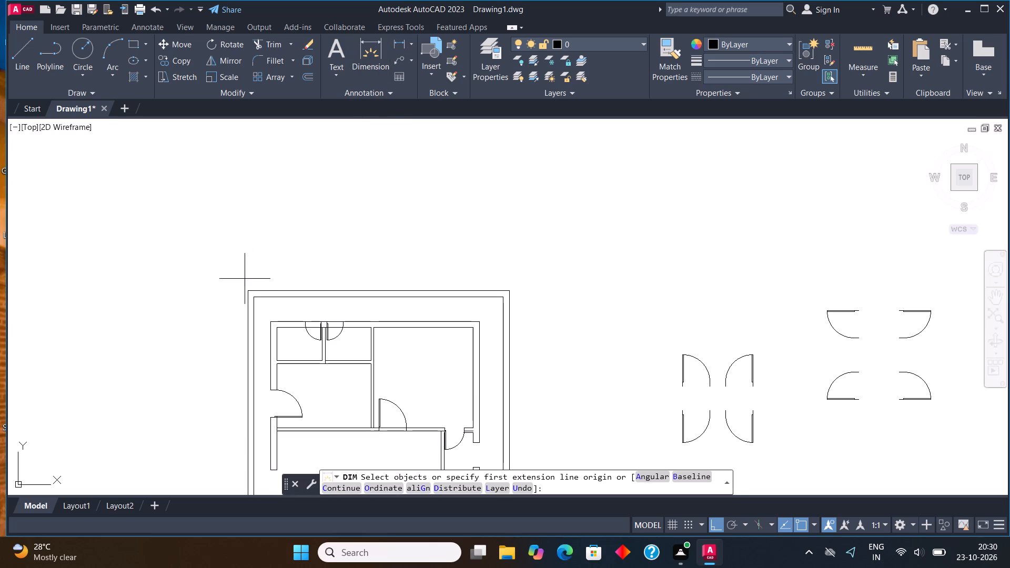
{"action": "left_click", "coordinate": [247, 292]}
{"action": "left_click", "coordinate": [509, 292]}
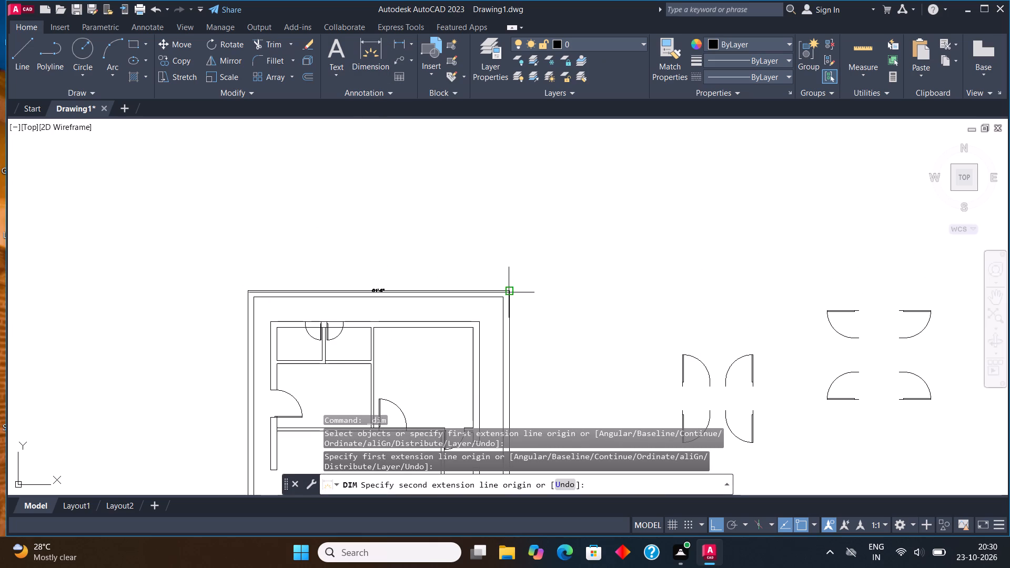
{"action": "left_click", "coordinate": [508, 266]}
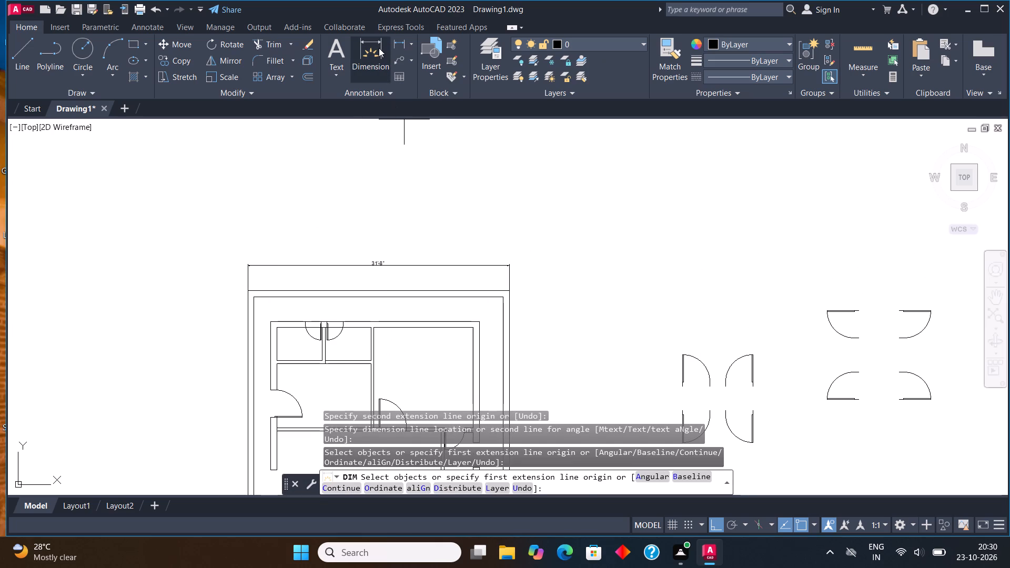
Dimension the overall outer length of the boundary wall between its upper-left and lower-left corners, placing the dimension line outside the left wall.
{"action": "left_click", "coordinate": [379, 48]}
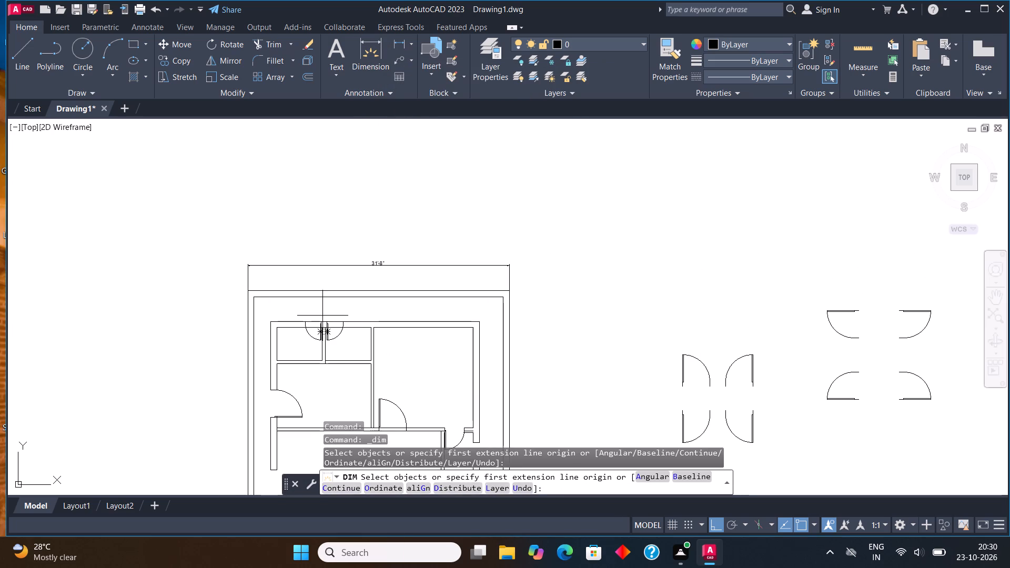
{"action": "key", "text": "Escape"}
{"action": "left_click", "coordinate": [378, 53]}
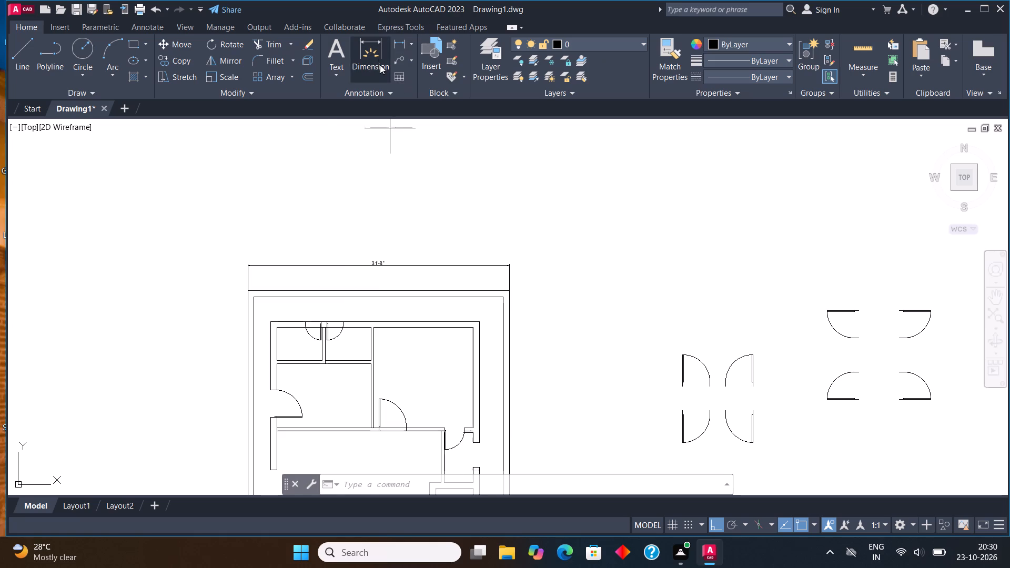
{"action": "scroll", "coordinate": [243, 297], "scroll_direction": "up", "scroll_amount": 2}
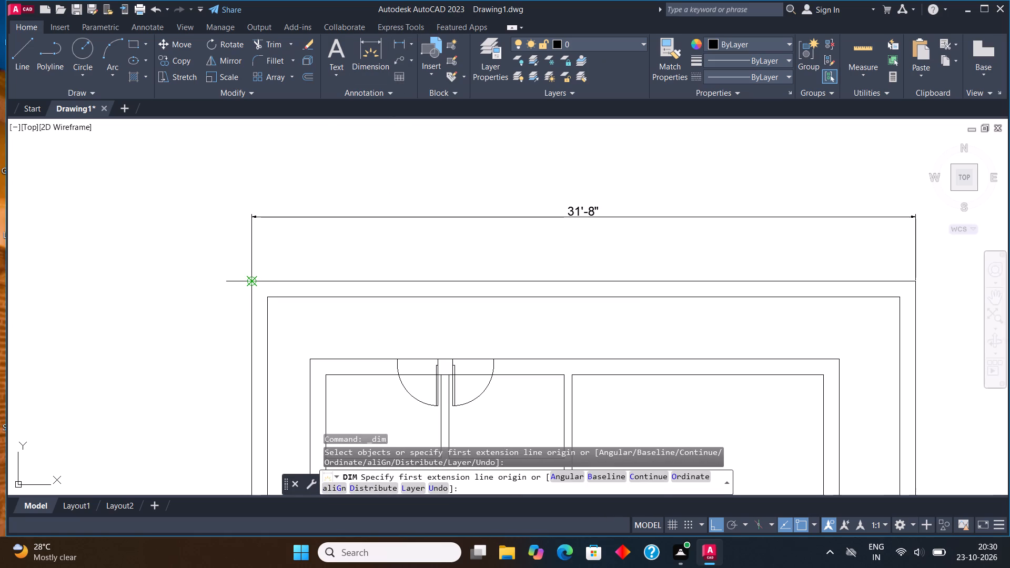
{"action": "left_click", "coordinate": [251, 283]}
{"action": "scroll", "coordinate": [278, 210], "scroll_direction": "down", "scroll_amount": 4}
{"action": "scroll", "coordinate": [269, 462], "scroll_direction": "up", "scroll_amount": 3}
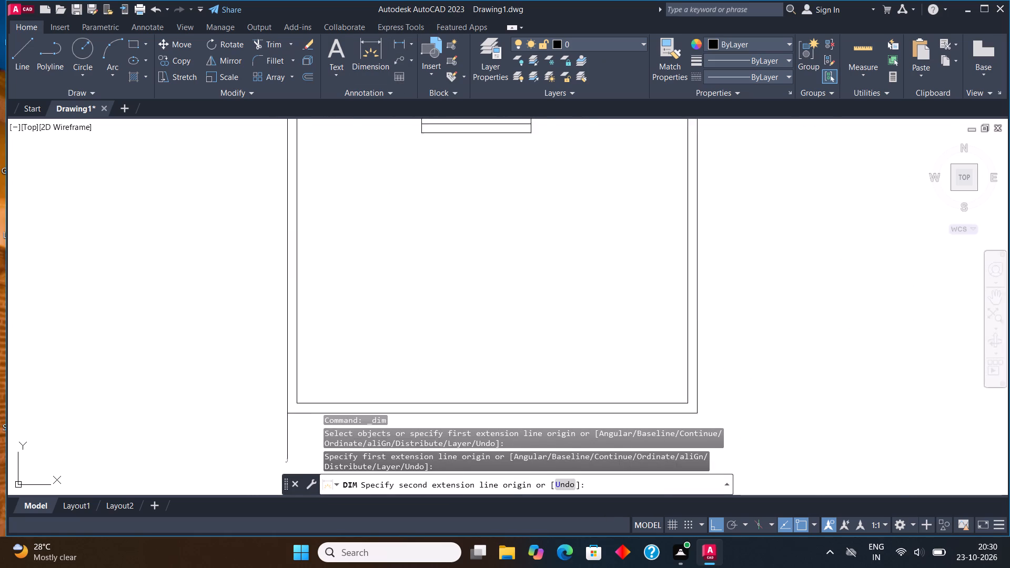
{"action": "scroll", "coordinate": [269, 462], "scroll_direction": "up", "scroll_amount": 1}
{"action": "left_click", "coordinate": [296, 384]}
{"action": "left_click", "coordinate": [230, 383]}
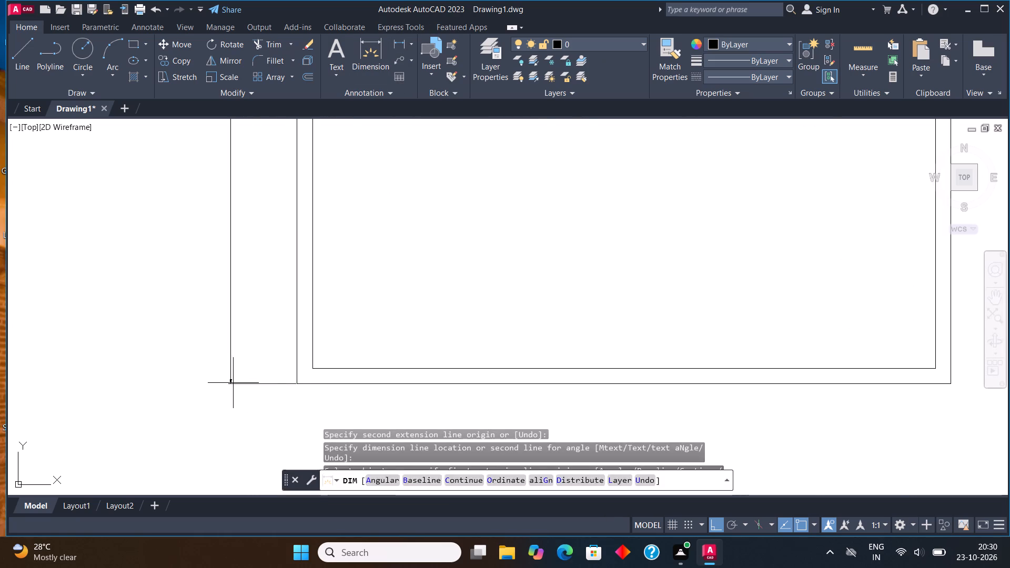
{"action": "scroll", "coordinate": [348, 357], "scroll_direction": "down", "scroll_amount": 4}
{"action": "middle_click_drag", "start_coordinate": [446, 226], "coordinate": [449, 263]}
{"action": "key", "text": "Escape"}
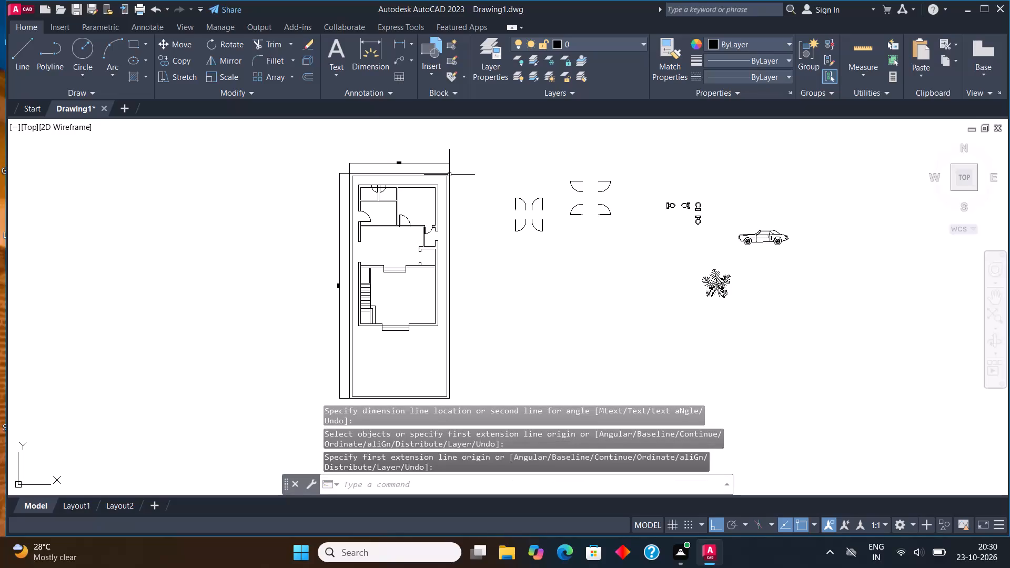
Trim the wall lines crossing the two adjacent door openings in the house's top wall.
{"action": "scroll", "coordinate": [428, 178], "scroll_direction": "up", "scroll_amount": 2}
{"action": "scroll", "coordinate": [297, 175], "scroll_direction": "up", "scroll_amount": 1}
{"action": "middle_click_drag", "start_coordinate": [297, 175], "coordinate": [298, 175]}
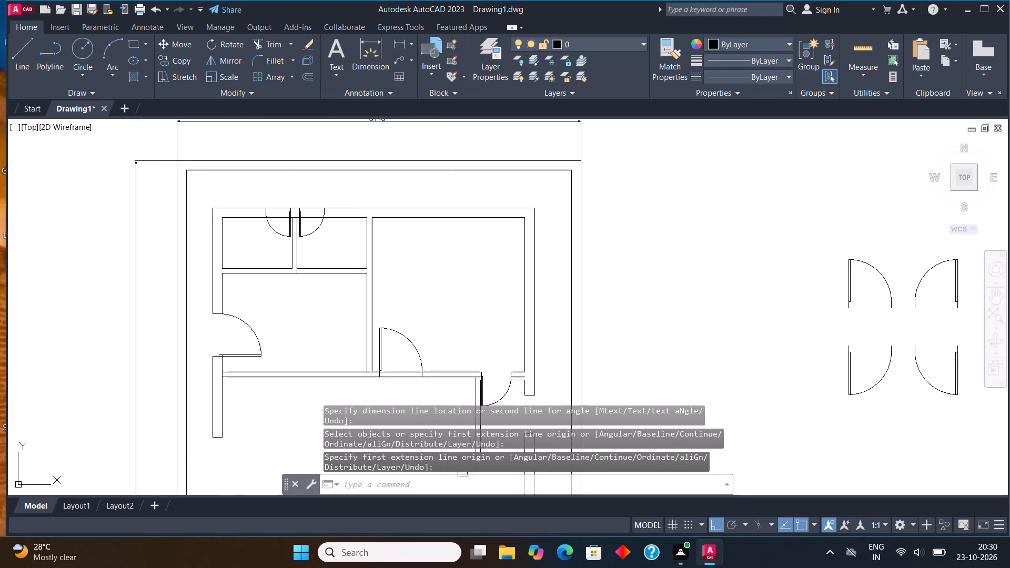
{"action": "middle_click_drag", "start_coordinate": [298, 175], "coordinate": [316, 188]}
{"action": "scroll", "coordinate": [309, 217], "scroll_direction": "up", "scroll_amount": 2}
{"action": "left_click", "coordinate": [272, 44]}
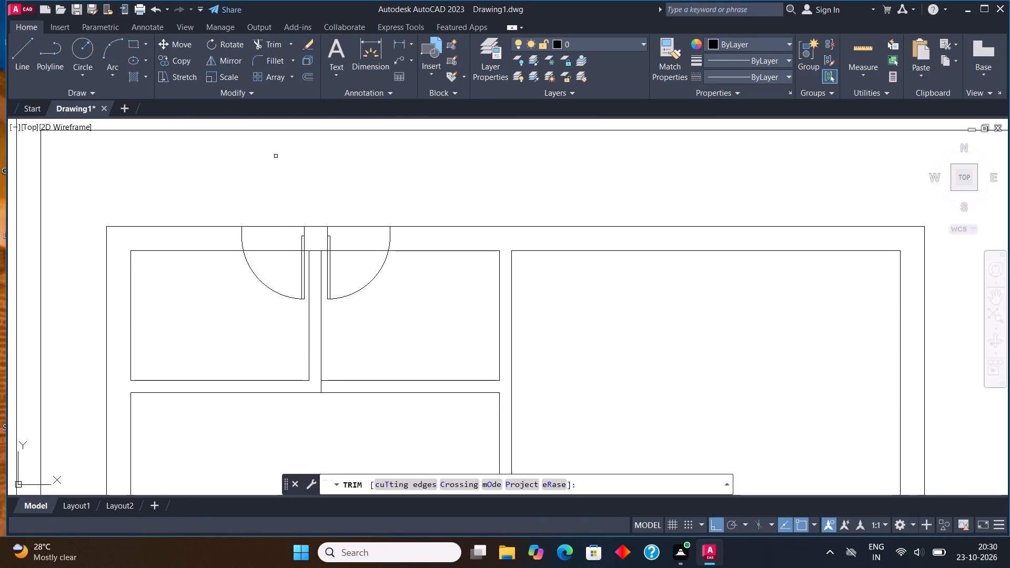
{"action": "left_click_drag", "start_coordinate": [271, 262], "coordinate": [273, 194]}
{"action": "left_click_drag", "start_coordinate": [347, 262], "coordinate": [349, 197]}
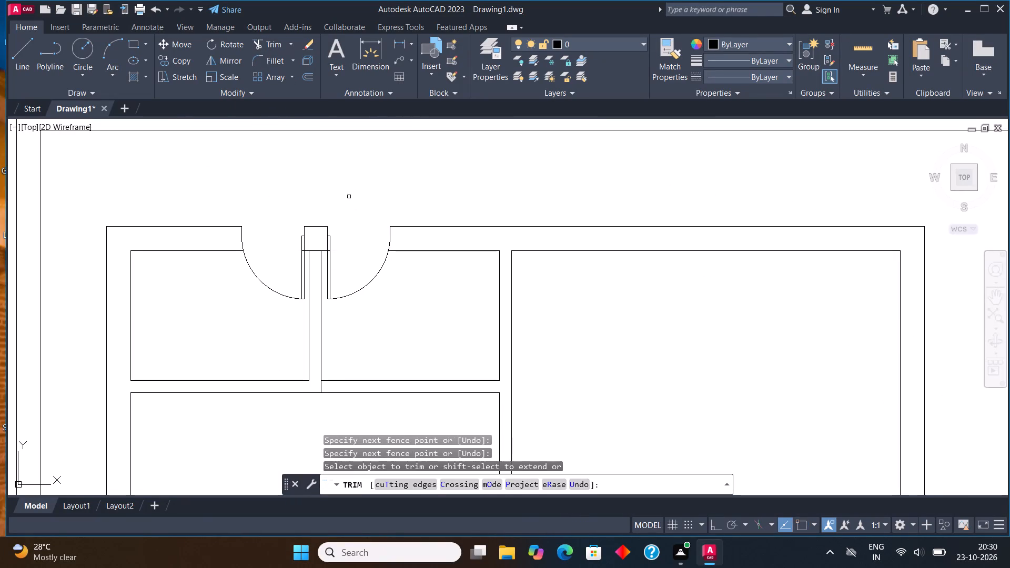
Trim the wall lines across the door opening at the bottom of the upper-right room.
{"action": "scroll", "coordinate": [346, 185], "scroll_direction": "down", "scroll_amount": 3}
{"action": "scroll", "coordinate": [398, 308], "scroll_direction": "up", "scroll_amount": 3}
{"action": "left_click_drag", "start_coordinate": [409, 259], "coordinate": [409, 326]}
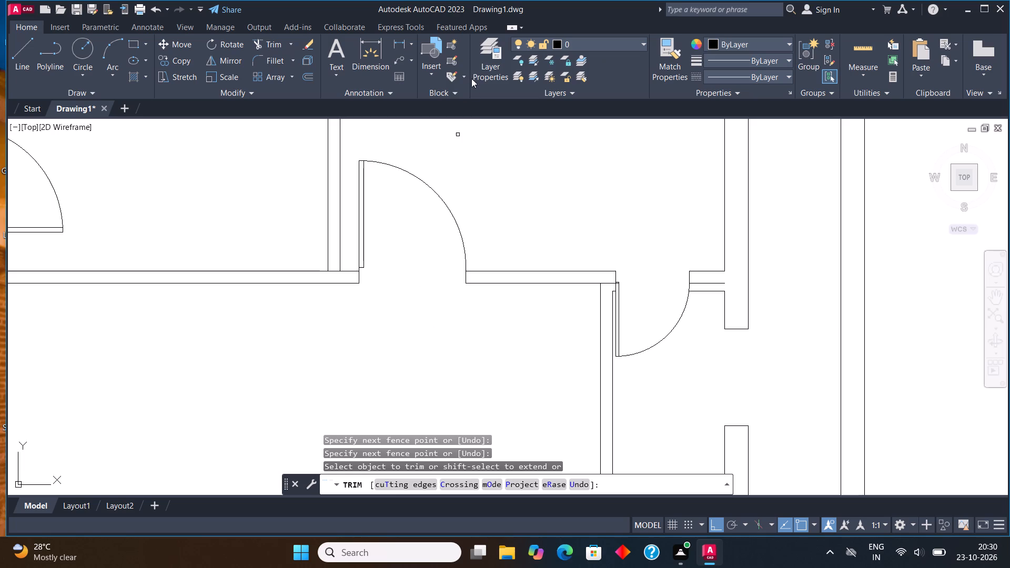
{"action": "scroll", "coordinate": [471, 78], "scroll_direction": "down", "scroll_amount": 3}
{"action": "scroll", "coordinate": [423, 192], "scroll_direction": "down", "scroll_amount": 4}
{"action": "middle_click_drag", "start_coordinate": [456, 290], "coordinate": [460, 270]}
{"action": "key", "text": "Escape"}
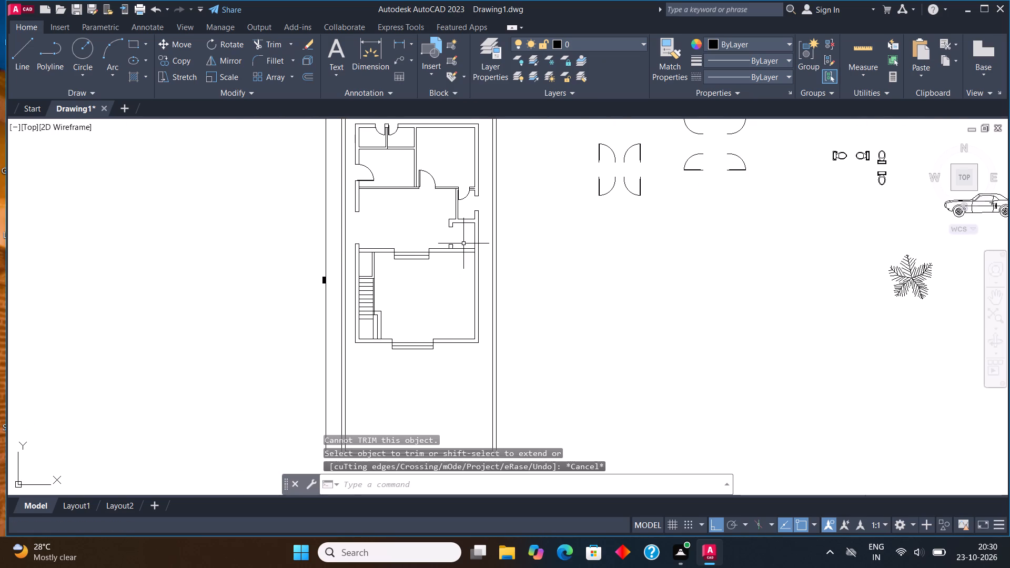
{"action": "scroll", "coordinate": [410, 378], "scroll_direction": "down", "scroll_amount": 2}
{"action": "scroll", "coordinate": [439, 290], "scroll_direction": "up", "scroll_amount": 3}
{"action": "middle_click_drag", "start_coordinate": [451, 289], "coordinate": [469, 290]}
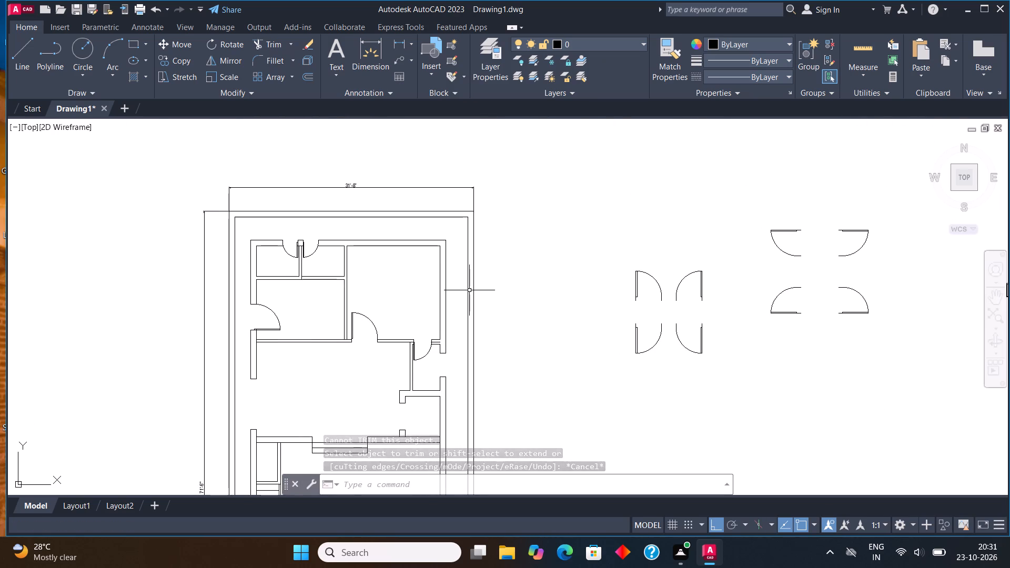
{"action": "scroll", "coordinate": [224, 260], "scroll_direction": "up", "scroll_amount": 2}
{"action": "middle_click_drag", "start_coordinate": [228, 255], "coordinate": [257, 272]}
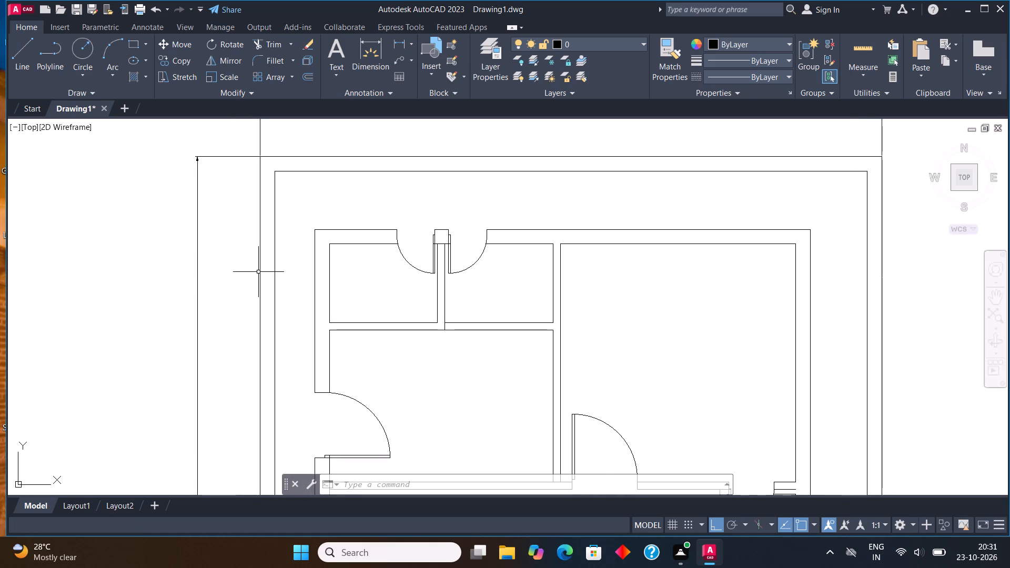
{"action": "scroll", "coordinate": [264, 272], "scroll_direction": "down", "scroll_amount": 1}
Copy the upward-facing toilet symbol with Ortho off into both small top-left rooms, each tank against the room's bottom wall.
{"action": "scroll", "coordinate": [321, 276], "scroll_direction": "down", "scroll_amount": 3}
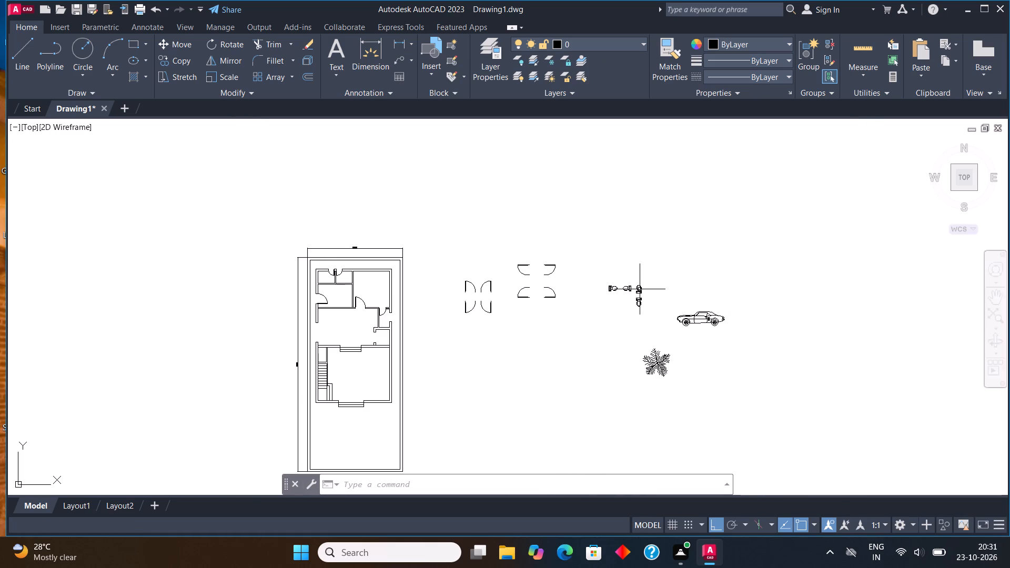
{"action": "scroll", "coordinate": [628, 288], "scroll_direction": "up", "scroll_amount": 3}
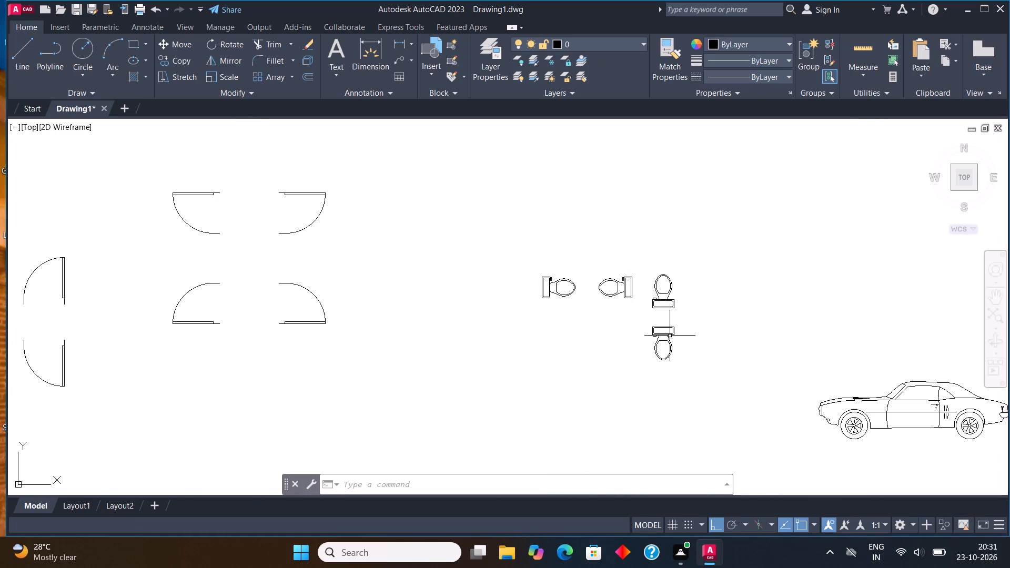
{"action": "left_click", "coordinate": [669, 308]}
{"action": "left_click", "coordinate": [176, 58]}
{"action": "scroll", "coordinate": [665, 309], "scroll_direction": "up", "scroll_amount": 4}
{"action": "left_click", "coordinate": [641, 305]}
{"action": "scroll", "coordinate": [792, 236], "scroll_direction": "down", "scroll_amount": 3}
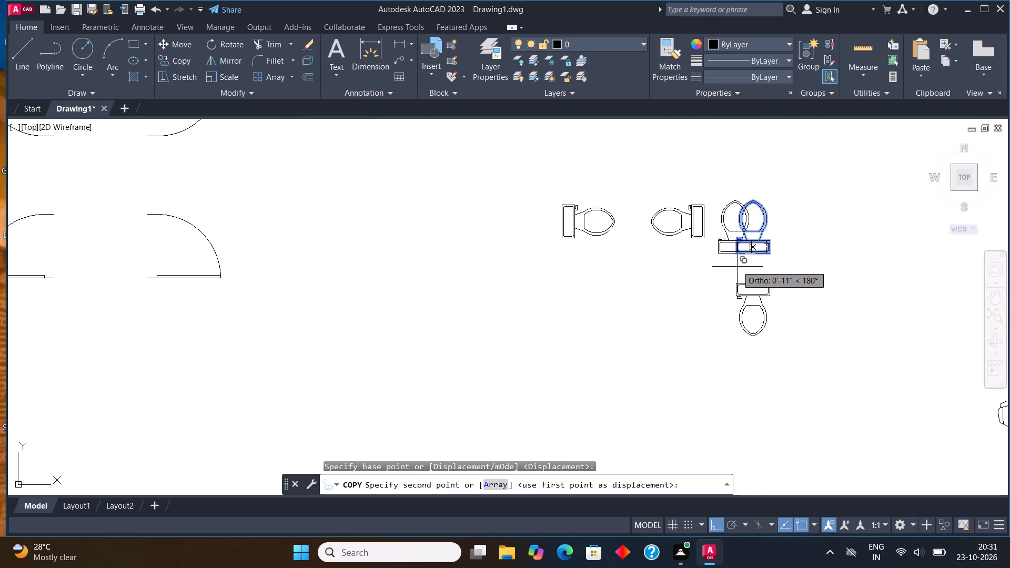
{"action": "key", "text": "F8"}
{"action": "scroll", "coordinate": [742, 265], "scroll_direction": "down", "scroll_amount": 4}
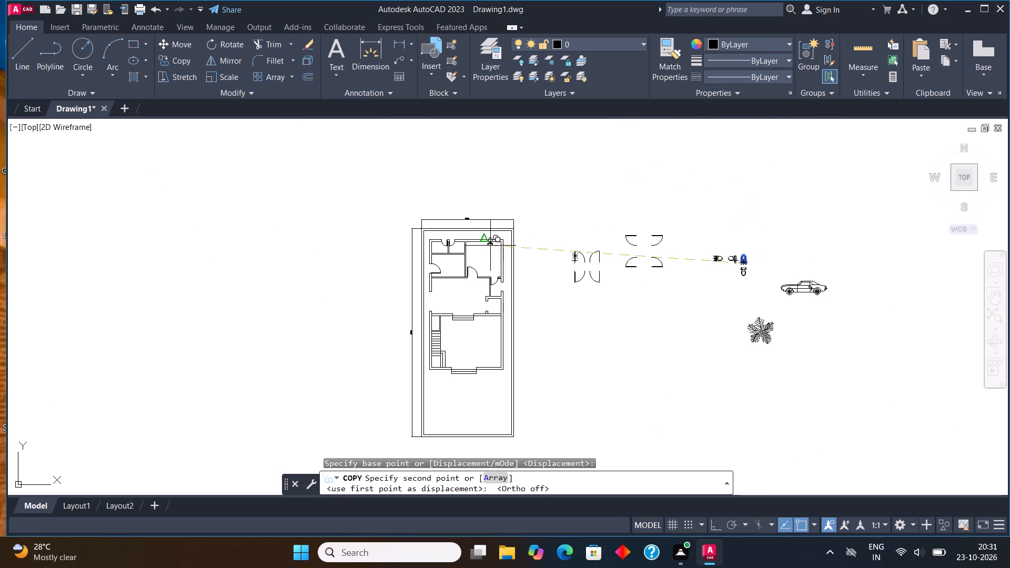
{"action": "scroll", "coordinate": [442, 252], "scroll_direction": "up", "scroll_amount": 5}
{"action": "middle_click_drag", "start_coordinate": [395, 258], "coordinate": [480, 310]}
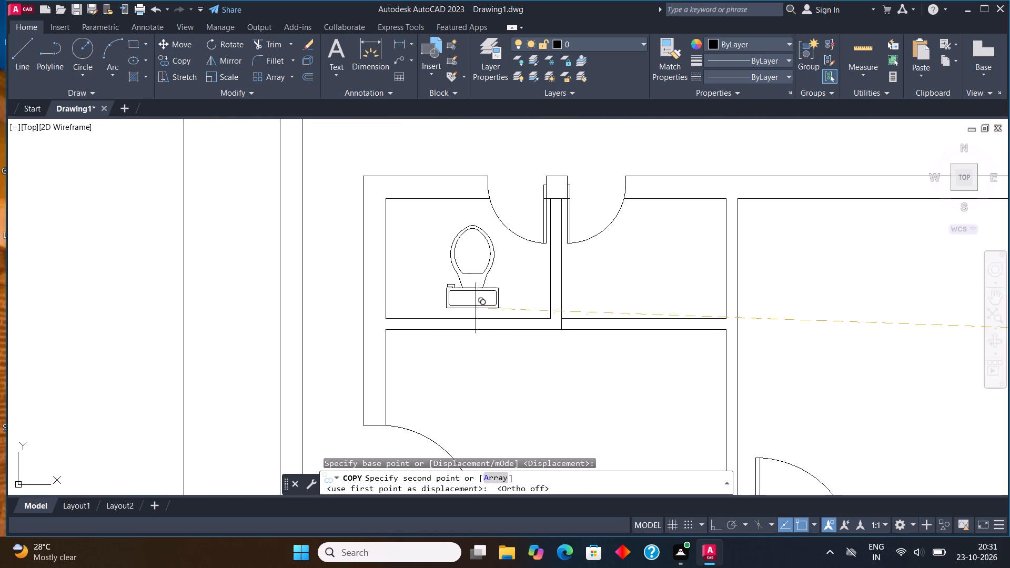
{"action": "left_click", "coordinate": [429, 317]}
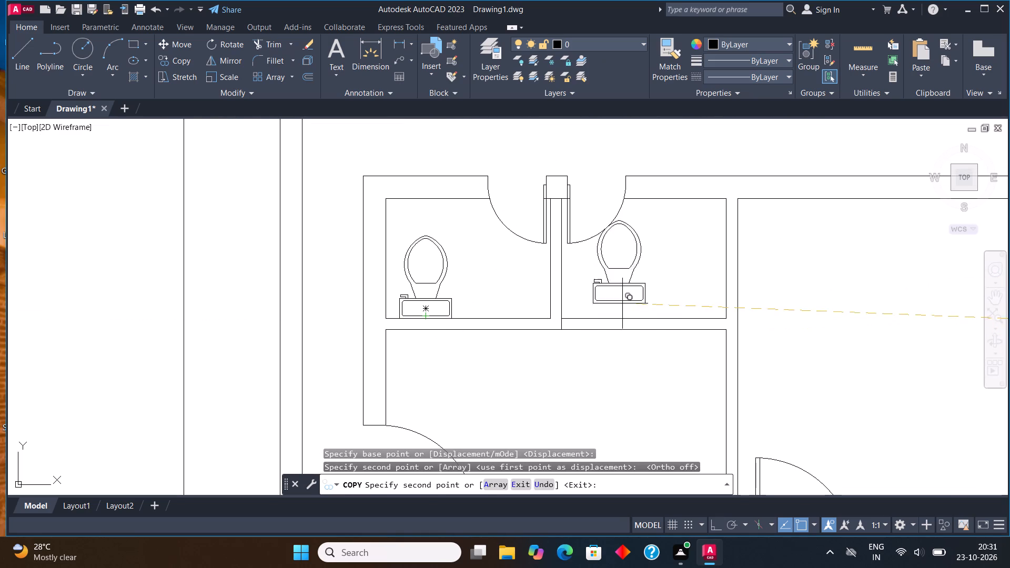
{"action": "left_click", "coordinate": [689, 315]}
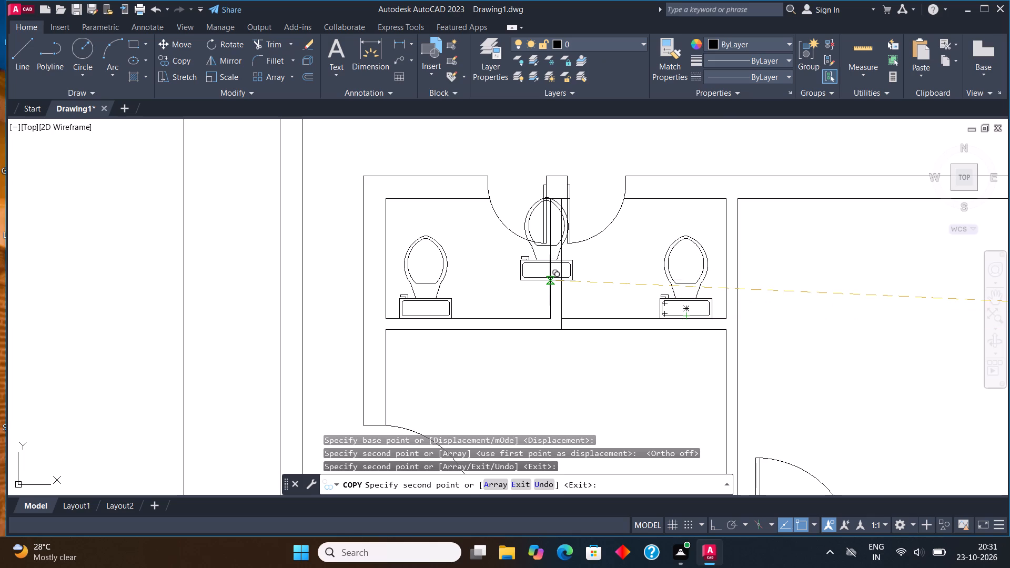
{"action": "key", "text": "Escape"}
Draw a rectangle in the lower-right corner of the left toilet room, beside the toilet.
{"action": "scroll", "coordinate": [553, 284], "scroll_direction": "up", "scroll_amount": 1}
{"action": "middle_click_drag", "start_coordinate": [551, 284], "coordinate": [528, 279]}
{"action": "left_click", "coordinate": [132, 45]}
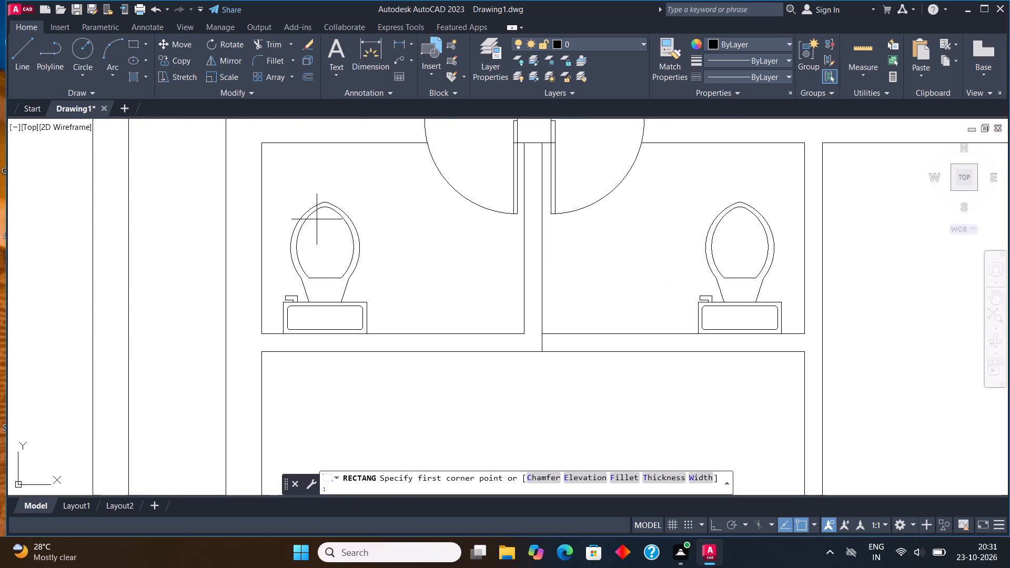
{"action": "left_click", "coordinate": [522, 331]}
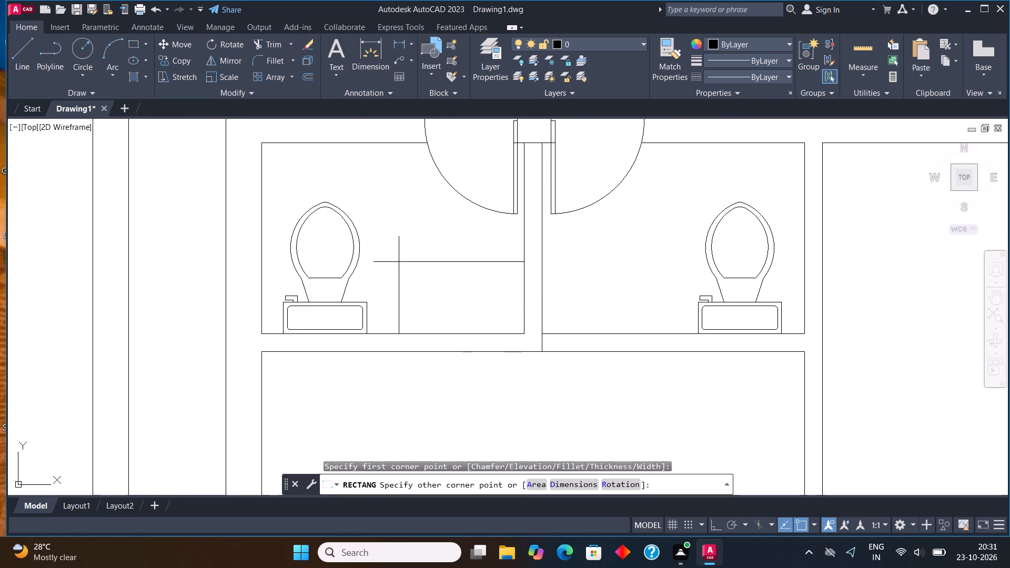
{"action": "left_click", "coordinate": [396, 260]}
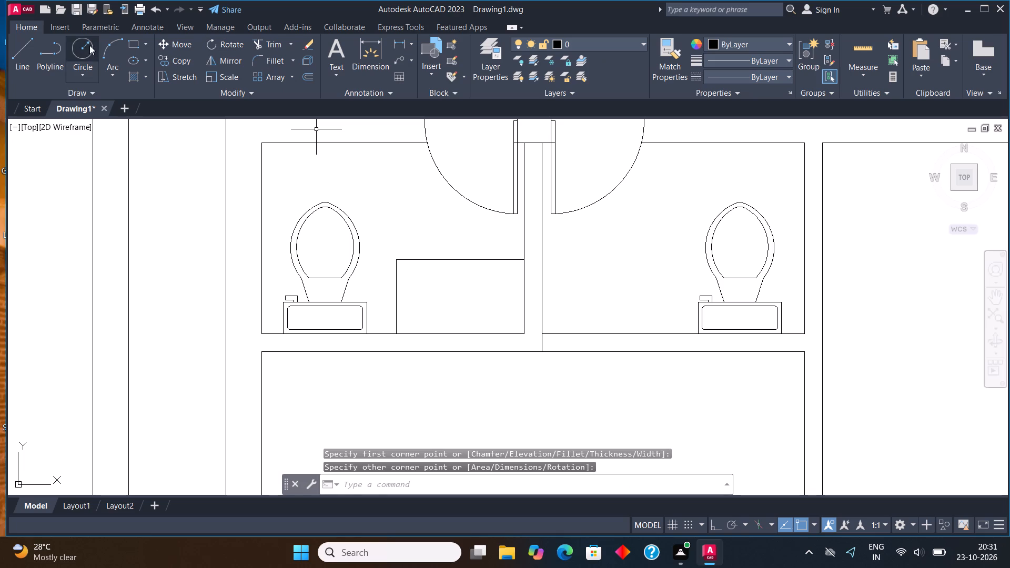
Draw a horizontal ellipse for the basin inside the rectangle beside the left toilet.
{"action": "left_click", "coordinate": [136, 61]}
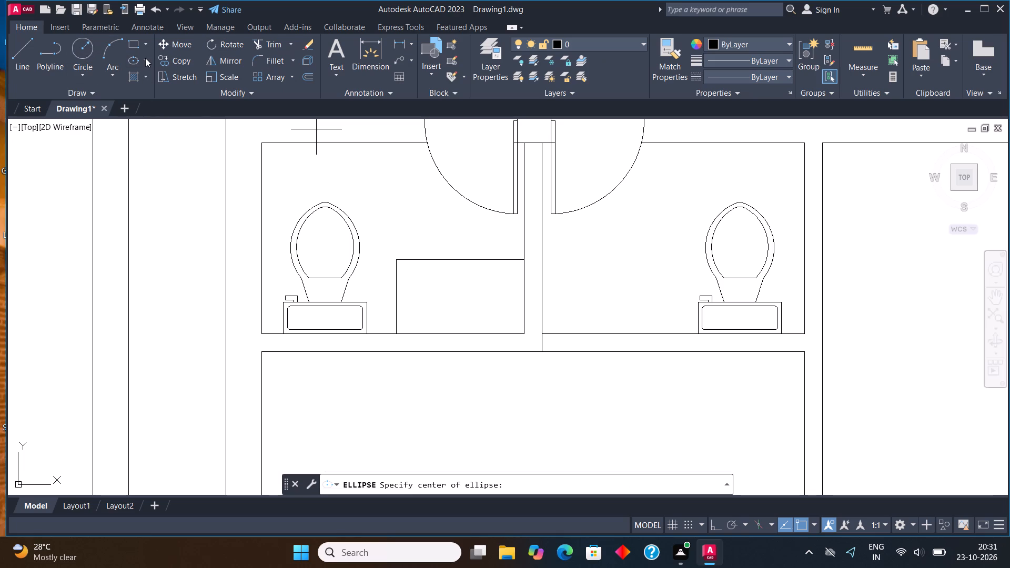
{"action": "left_click", "coordinate": [145, 58]}
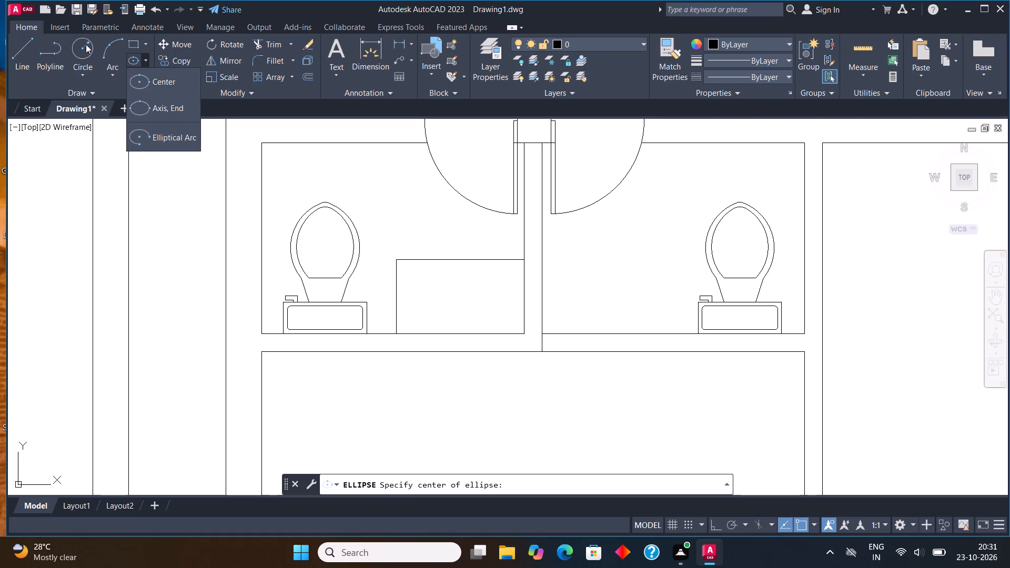
{"action": "left_click", "coordinate": [134, 59]}
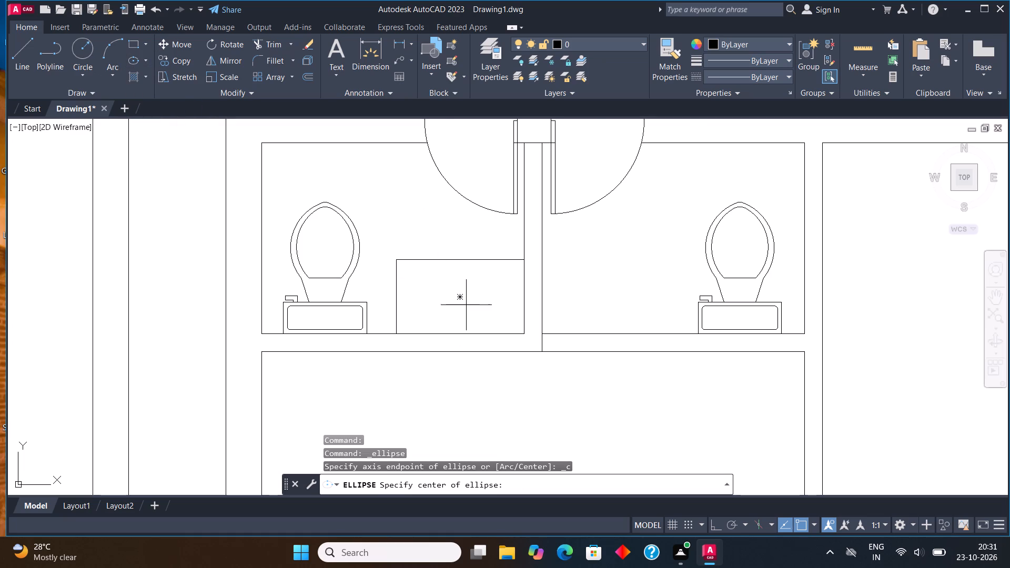
{"action": "scroll", "coordinate": [470, 303], "scroll_direction": "up", "scroll_amount": 1}
{"action": "left_click", "coordinate": [415, 295]}
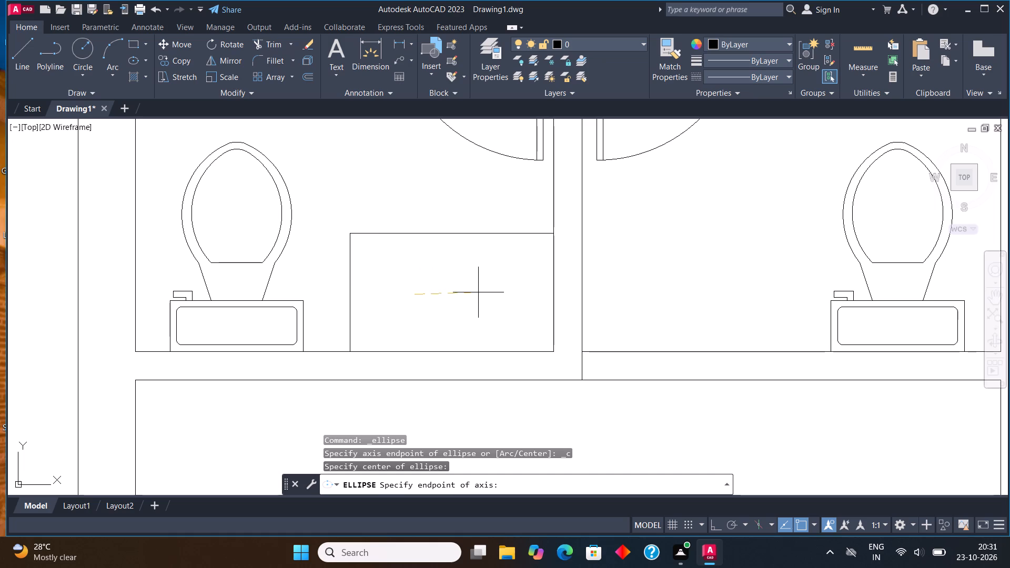
{"action": "left_click", "coordinate": [479, 295]}
{"action": "left_click", "coordinate": [453, 288]}
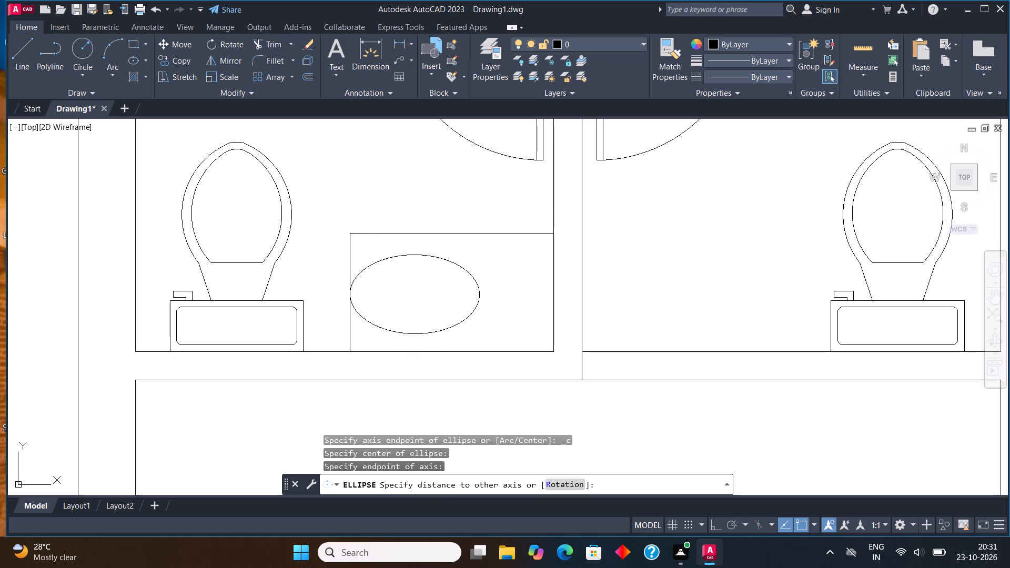
Move the basin ellipse horizontally so it sits in the middle of the counter rectangle.
{"action": "left_click", "coordinate": [438, 258]}
{"action": "left_click", "coordinate": [179, 48]}
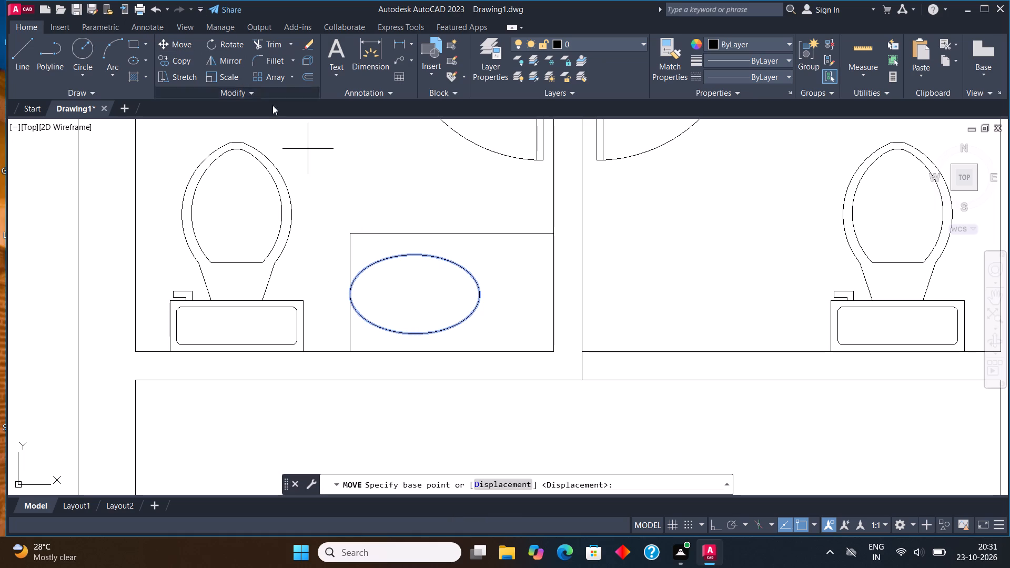
{"action": "left_click", "coordinate": [398, 288]}
{"action": "left_click", "coordinate": [435, 289]}
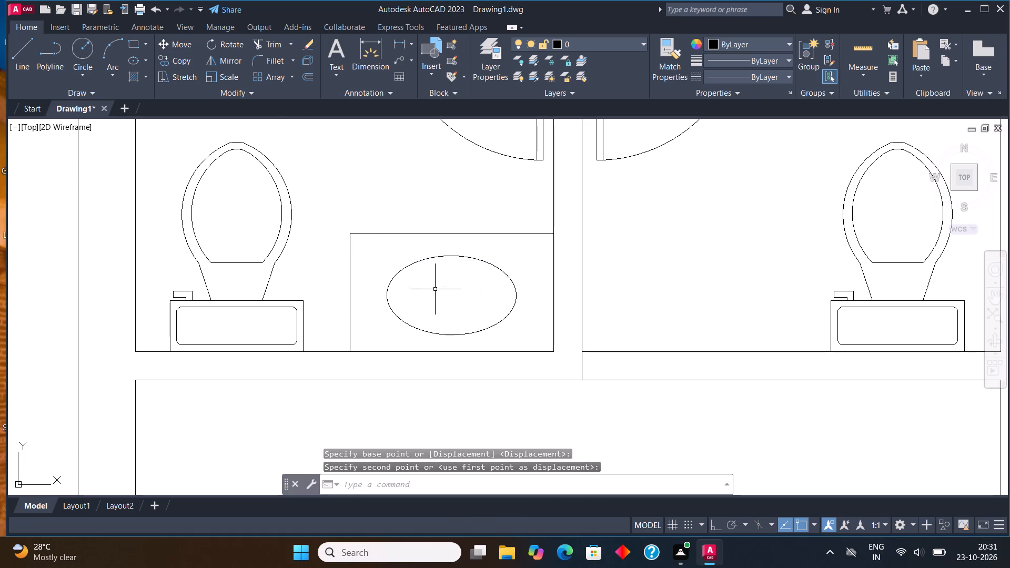
Draw a small drain circle at the centre of the basin ellipse.
{"action": "left_click", "coordinate": [84, 50]}
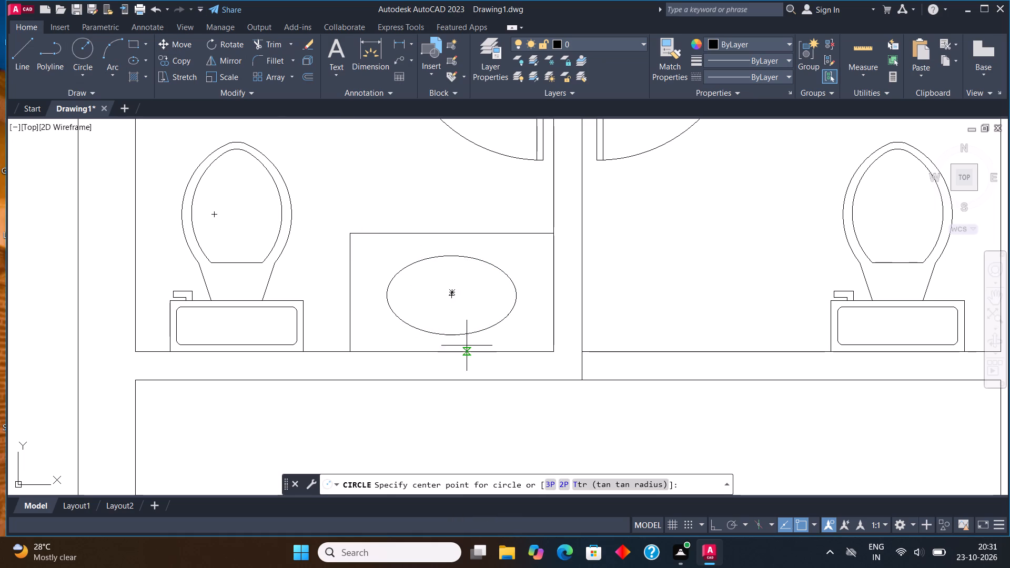
{"action": "left_click", "coordinate": [450, 297]}
{"action": "left_click", "coordinate": [453, 300]}
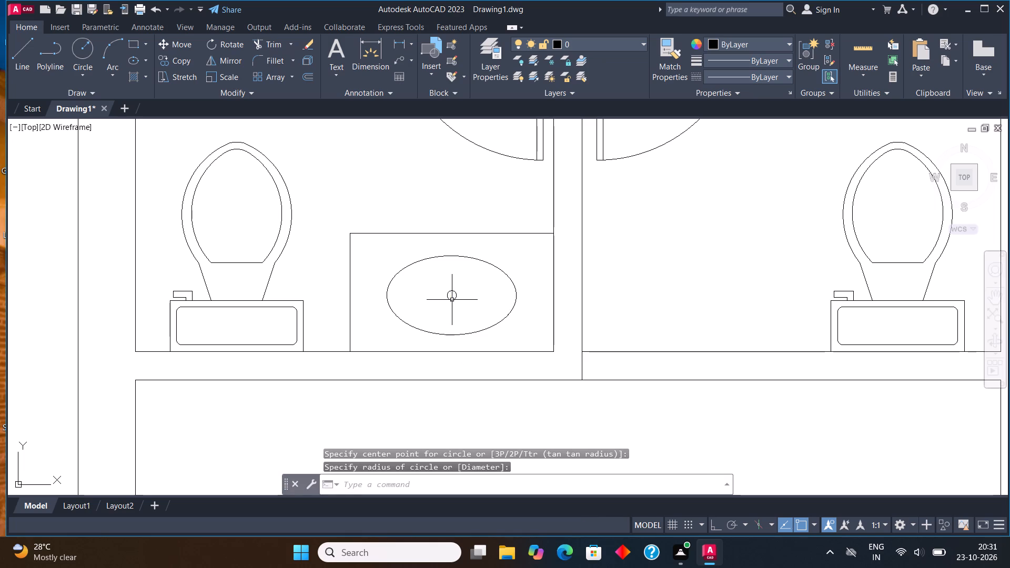
Copy the washbasin counter, ellipse and drain into the right toilet room, fitting its lower-left corner into the room's lower-left corner.
{"action": "scroll", "coordinate": [388, 299], "scroll_direction": "down", "scroll_amount": 2}
{"action": "scroll", "coordinate": [431, 300], "scroll_direction": "up", "scroll_amount": 2}
{"action": "left_click", "coordinate": [407, 308]}
{"action": "left_click", "coordinate": [366, 222]}
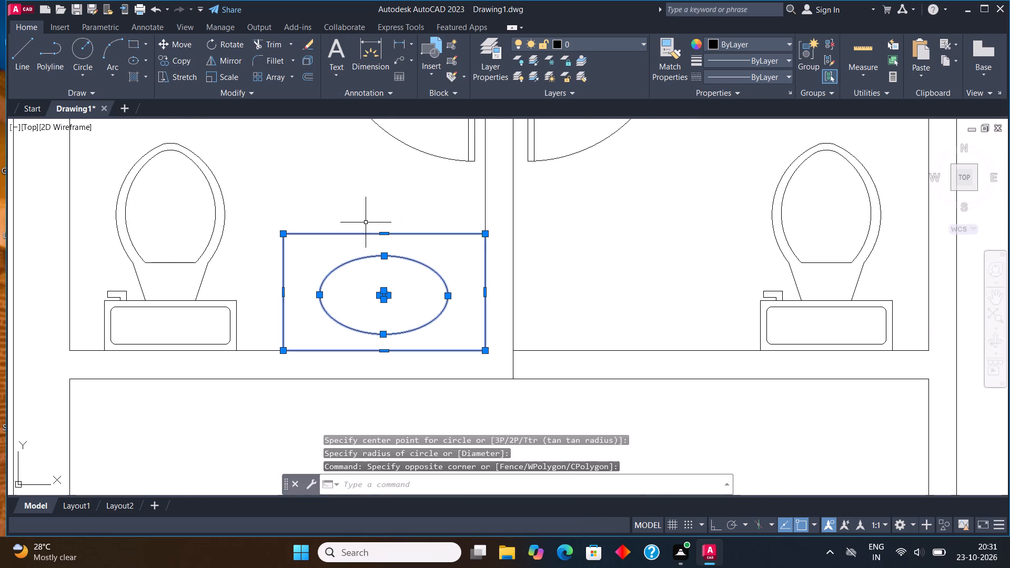
{"action": "left_click", "coordinate": [185, 64]}
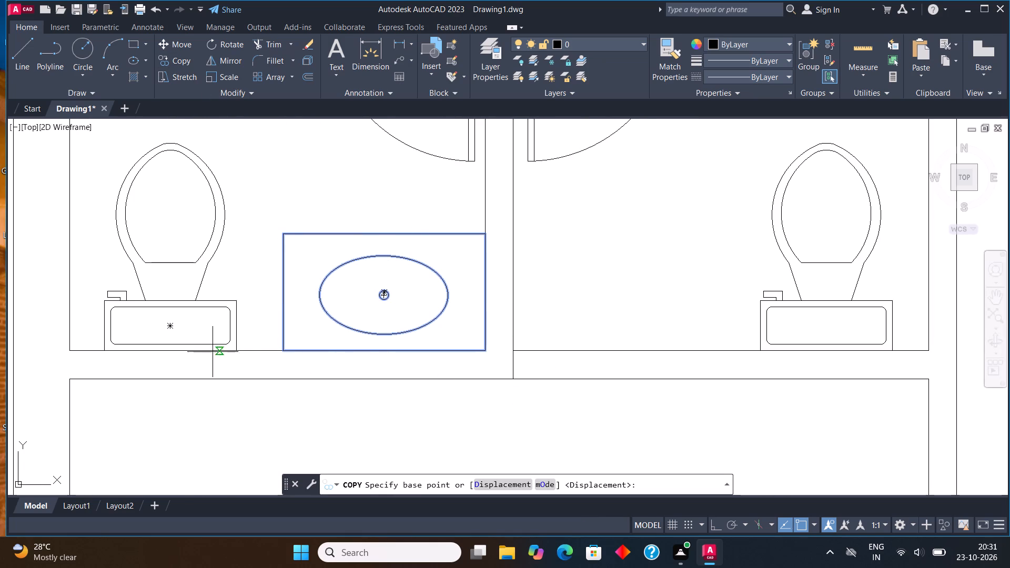
{"action": "left_click", "coordinate": [280, 353]}
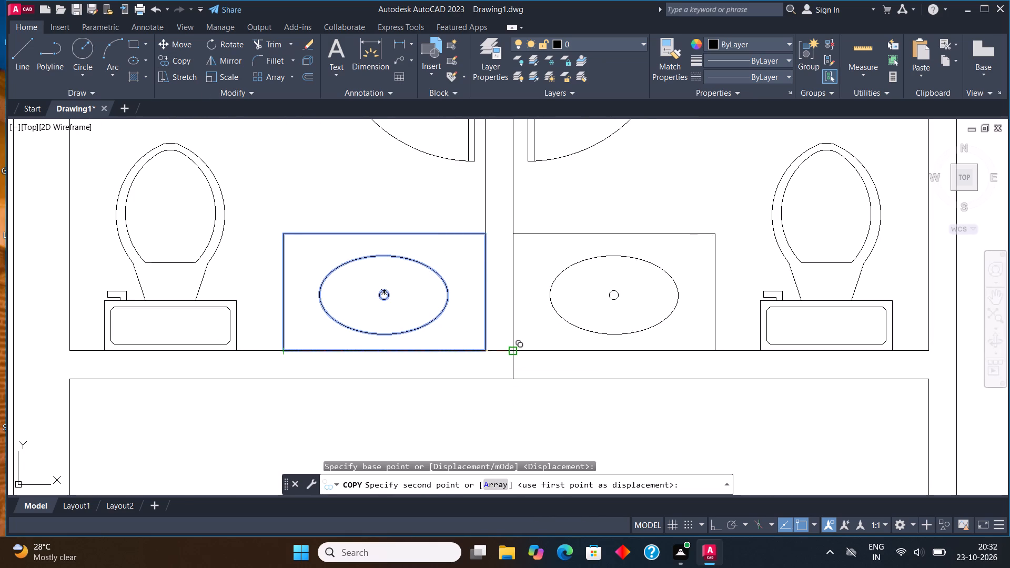
{"action": "left_click", "coordinate": [511, 351]}
{"action": "key", "text": "Escape"}
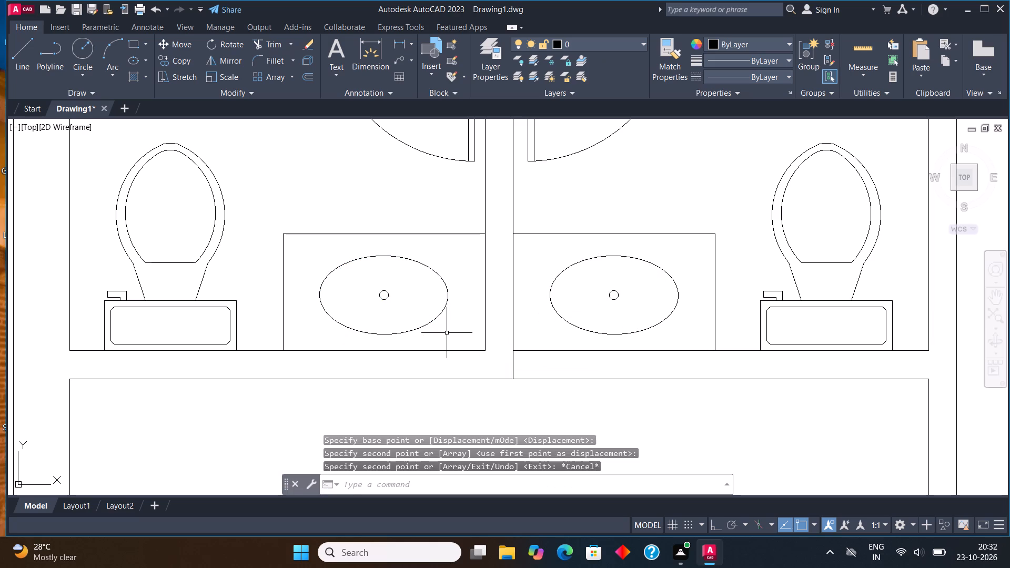
Draw a tall narrow rectangle for a sofa seat in the upper-right room, near its left wall and above the door.
{"action": "scroll", "coordinate": [439, 276], "scroll_direction": "down", "scroll_amount": 2}
{"action": "middle_click_drag", "start_coordinate": [478, 348], "coordinate": [435, 239]}
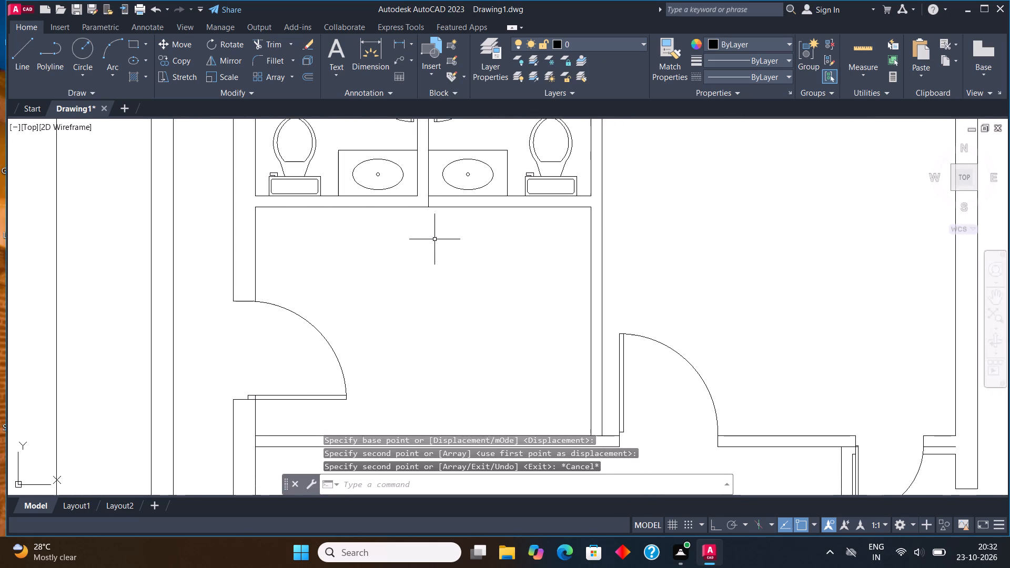
{"action": "scroll", "coordinate": [441, 249], "scroll_direction": "down", "scroll_amount": 1}
{"action": "middle_click_drag", "start_coordinate": [506, 276], "coordinate": [361, 370]}
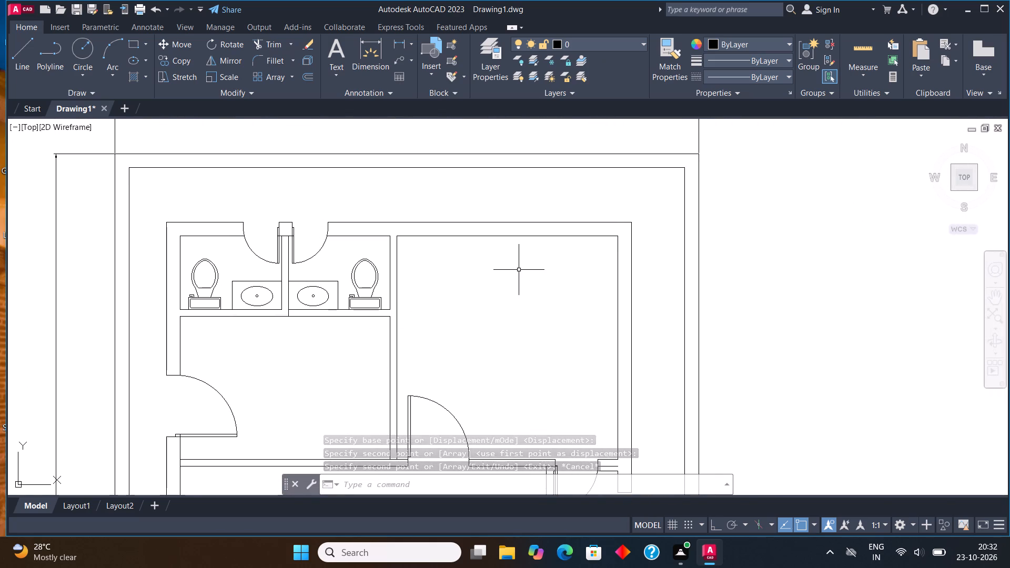
{"action": "scroll", "coordinate": [512, 265], "scroll_direction": "up", "scroll_amount": 1}
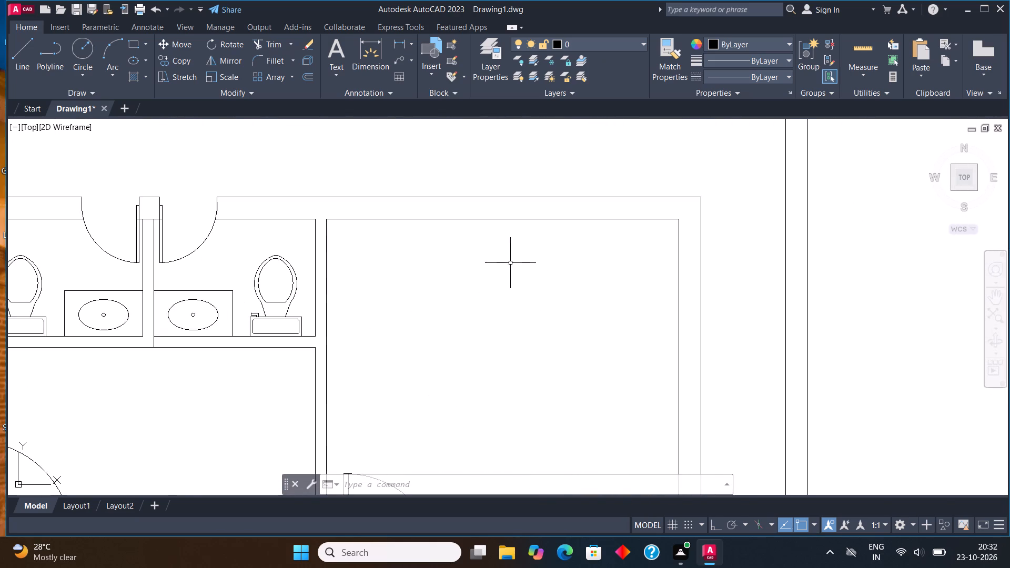
{"action": "middle_click_drag", "start_coordinate": [507, 262], "coordinate": [486, 238]}
{"action": "scroll", "coordinate": [486, 237], "scroll_direction": "down", "scroll_amount": 1}
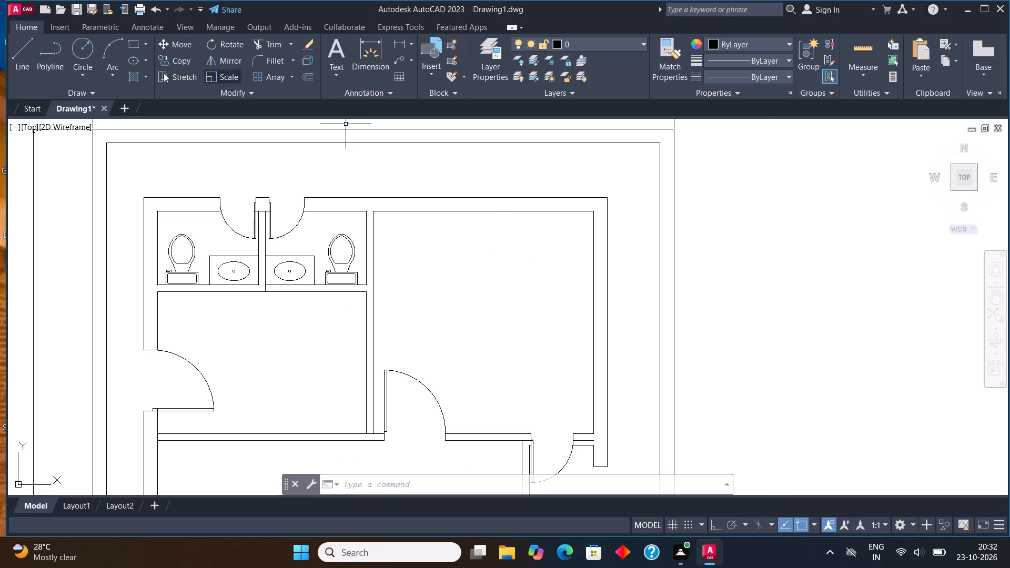
{"action": "left_click", "coordinate": [134, 43]}
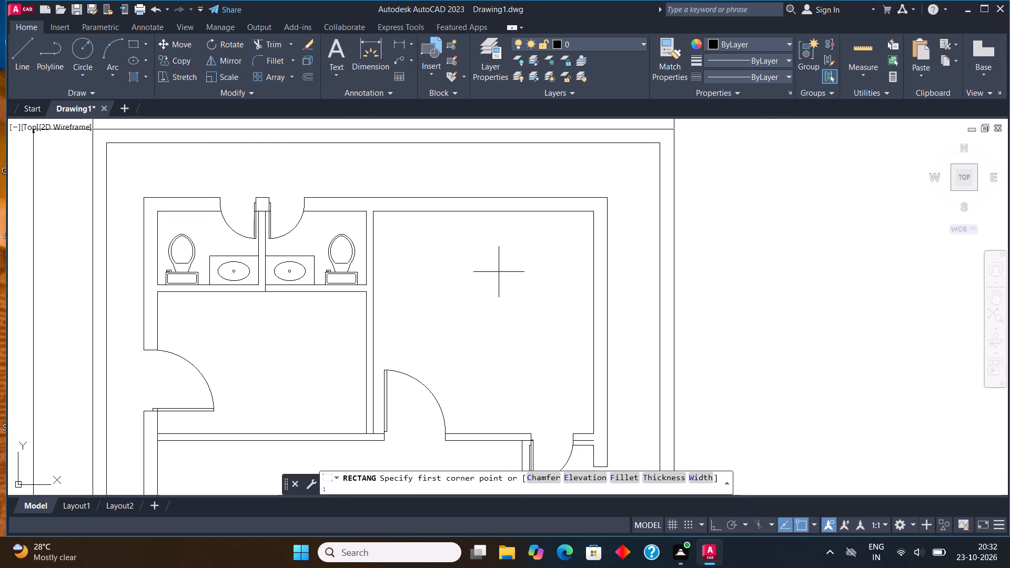
{"action": "middle_click_drag", "start_coordinate": [498, 272], "coordinate": [481, 272]}
{"action": "scroll", "coordinate": [378, 309], "scroll_direction": "up", "scroll_amount": 1}
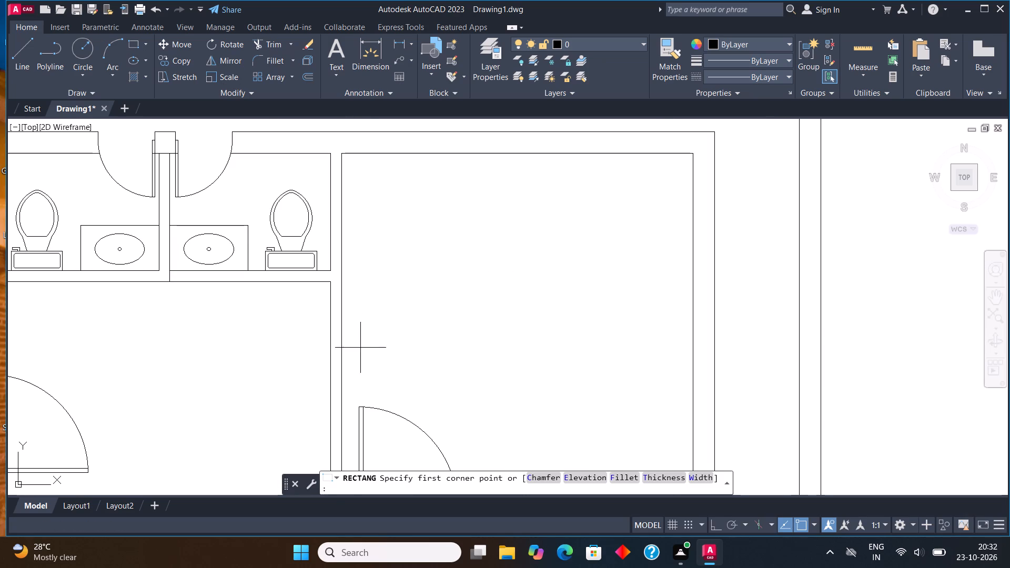
{"action": "left_click", "coordinate": [361, 354]}
{"action": "left_click", "coordinate": [409, 237]}
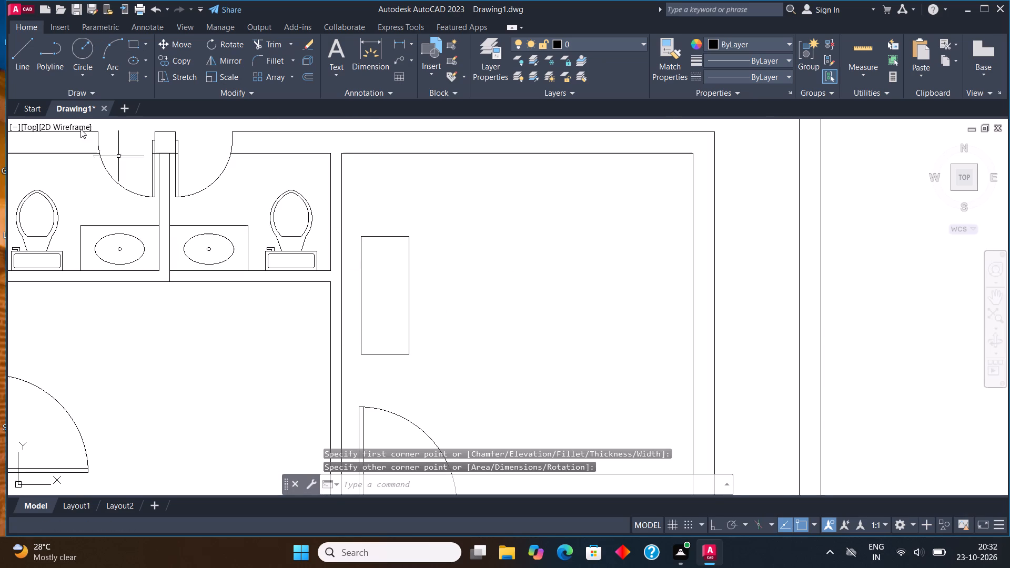
Outline the sofa's back and arms with connected lines around the seat's bottom, left and top sides, about 3" below it and 4'-8" tall, turning Ortho on.
{"action": "left_click", "coordinate": [24, 53]}
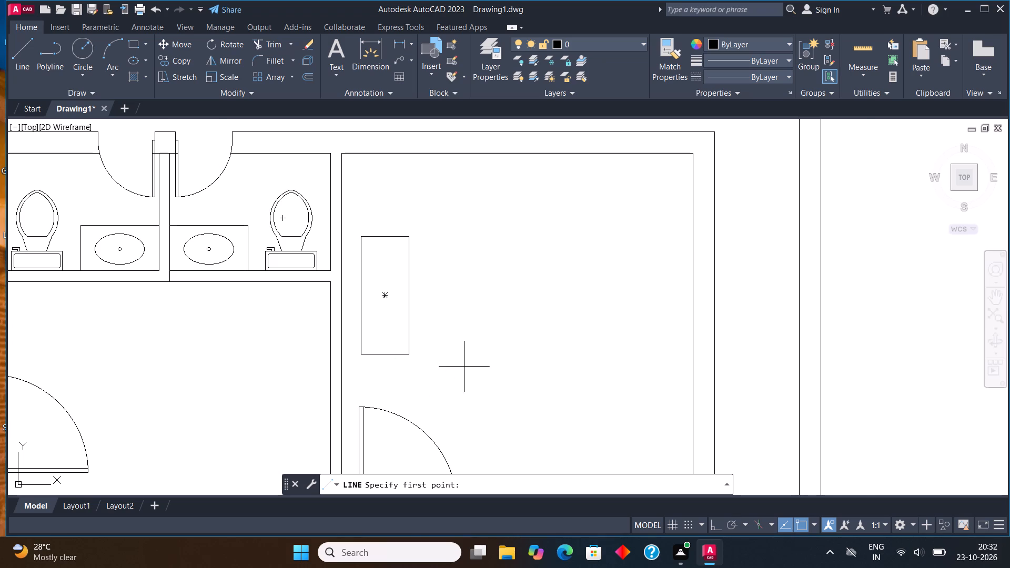
{"action": "scroll", "coordinate": [457, 366], "scroll_direction": "up", "scroll_amount": 1}
{"action": "left_click", "coordinate": [376, 347]}
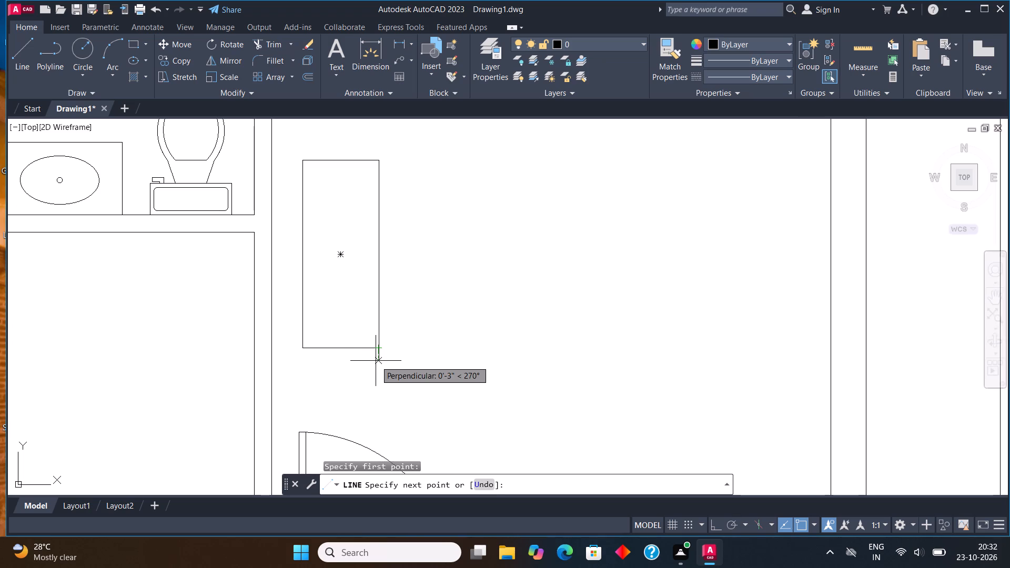
{"action": "left_click", "coordinate": [376, 362]}
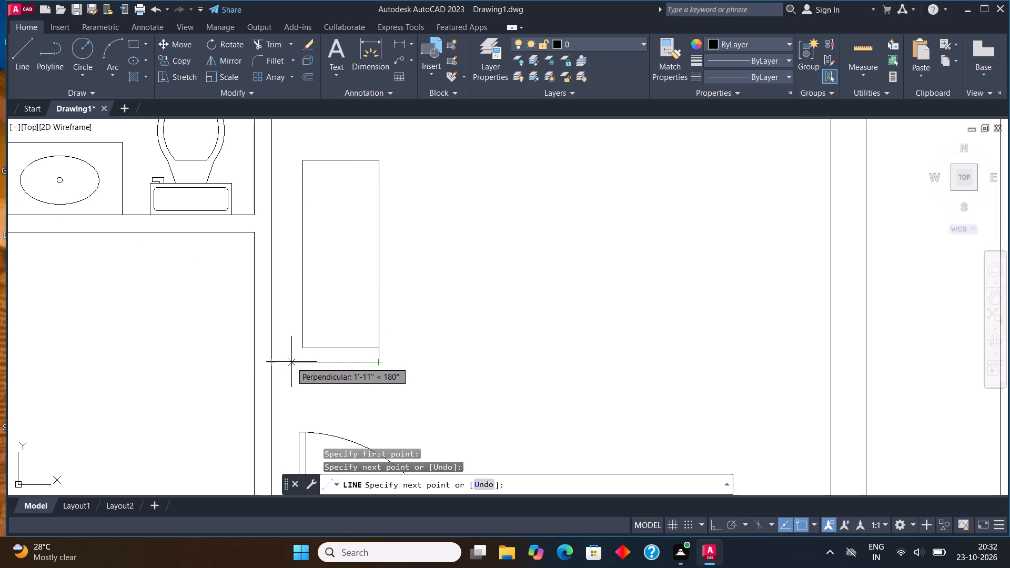
{"action": "left_click", "coordinate": [296, 364]}
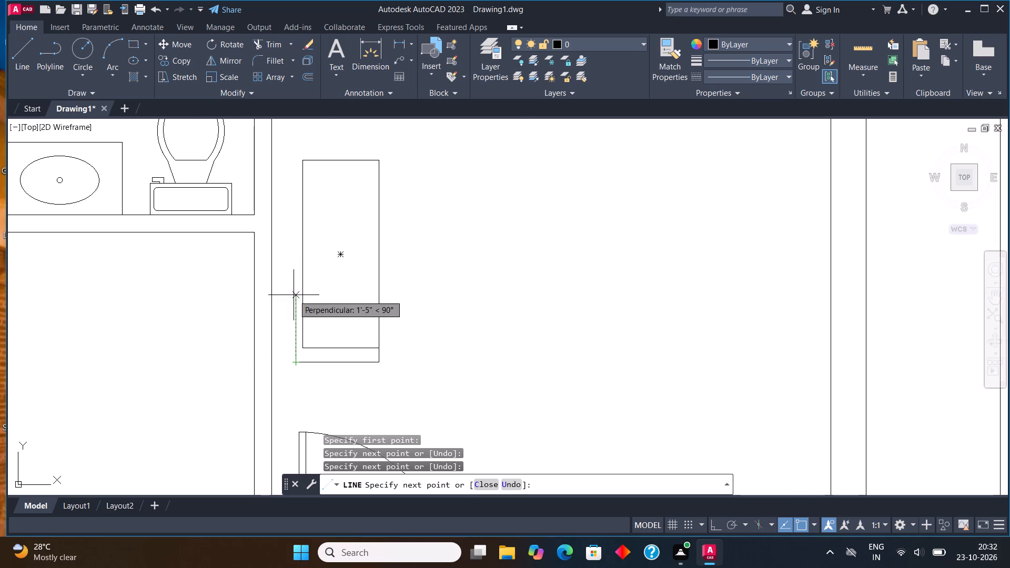
{"action": "scroll", "coordinate": [284, 334], "scroll_direction": "up", "scroll_amount": 2}
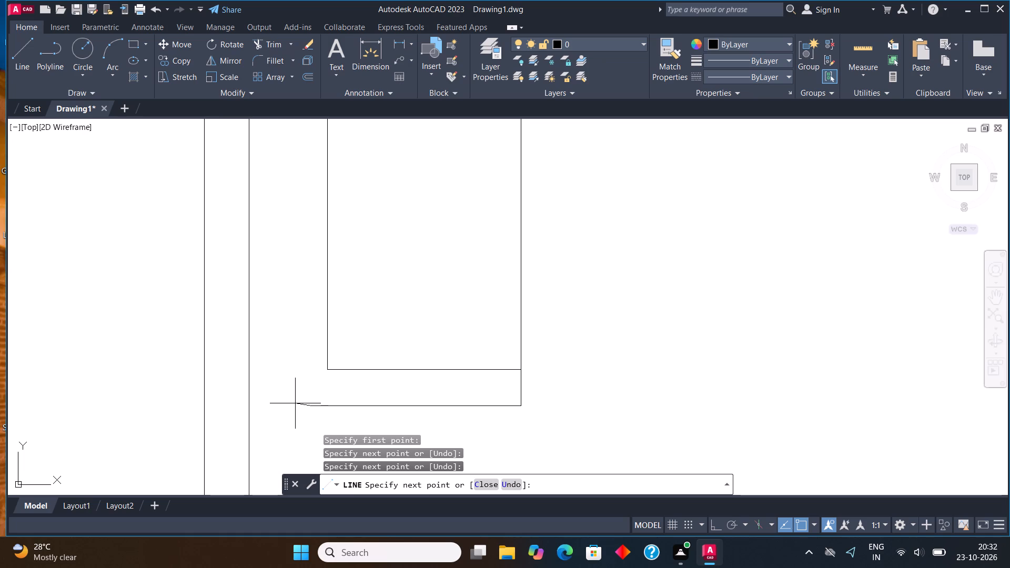
{"action": "key", "text": "F8"}
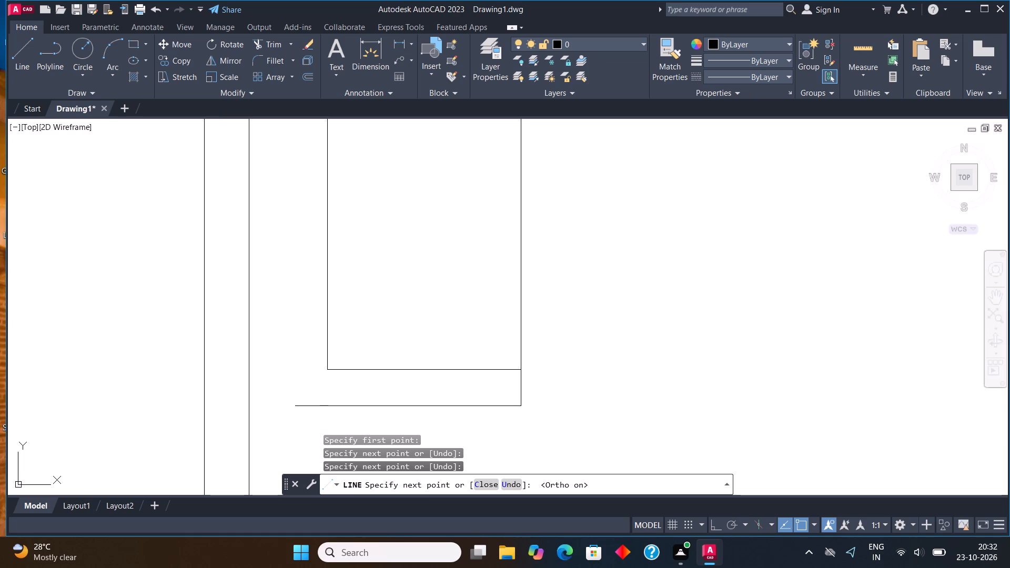
{"action": "left_click", "coordinate": [295, 404]}
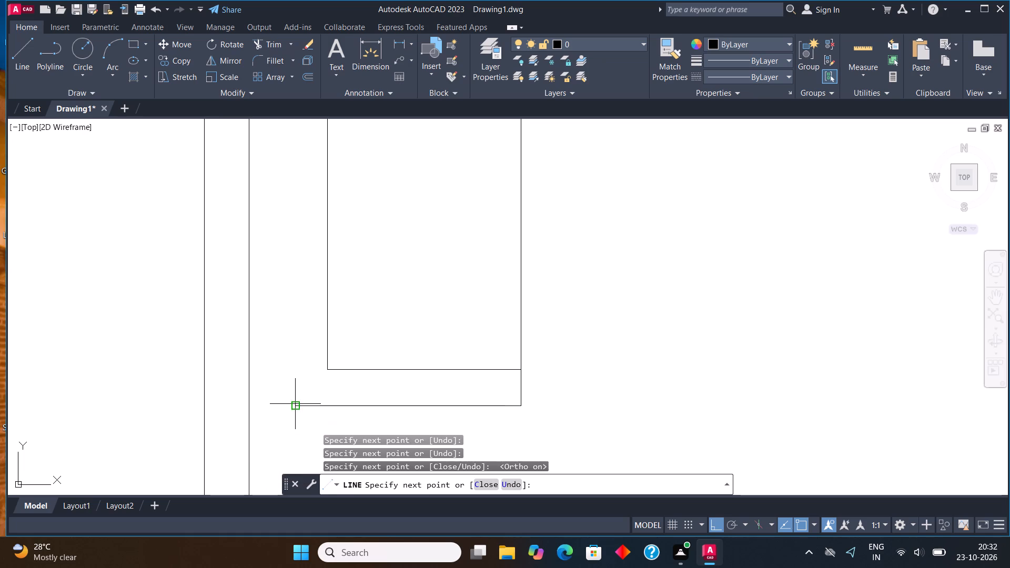
{"action": "scroll", "coordinate": [307, 341], "scroll_direction": "down", "scroll_amount": 4}
{"action": "scroll", "coordinate": [313, 238], "scroll_direction": "up", "scroll_amount": 2}
{"action": "scroll", "coordinate": [312, 313], "scroll_direction": "up", "scroll_amount": 2}
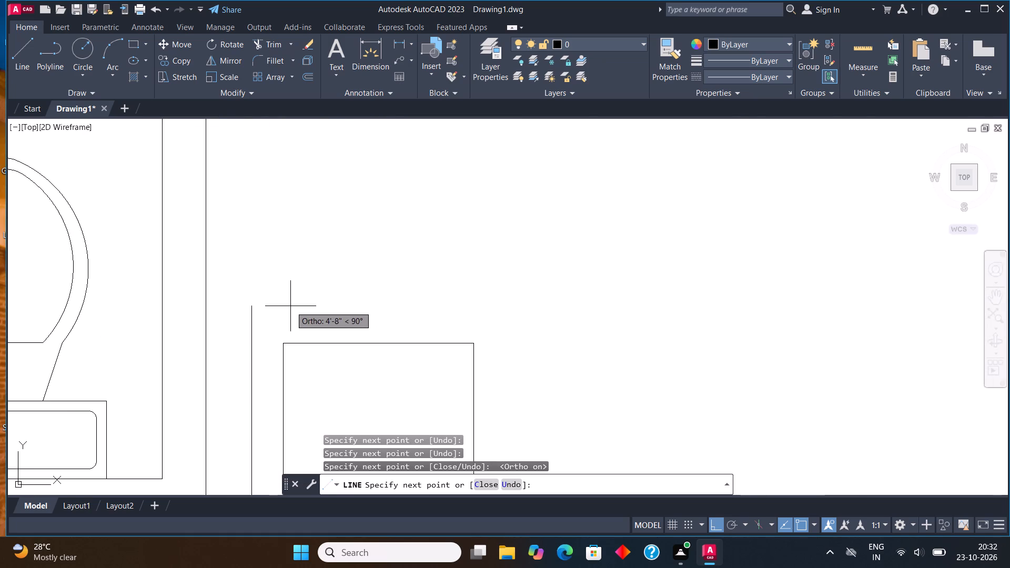
{"action": "left_click", "coordinate": [289, 306]}
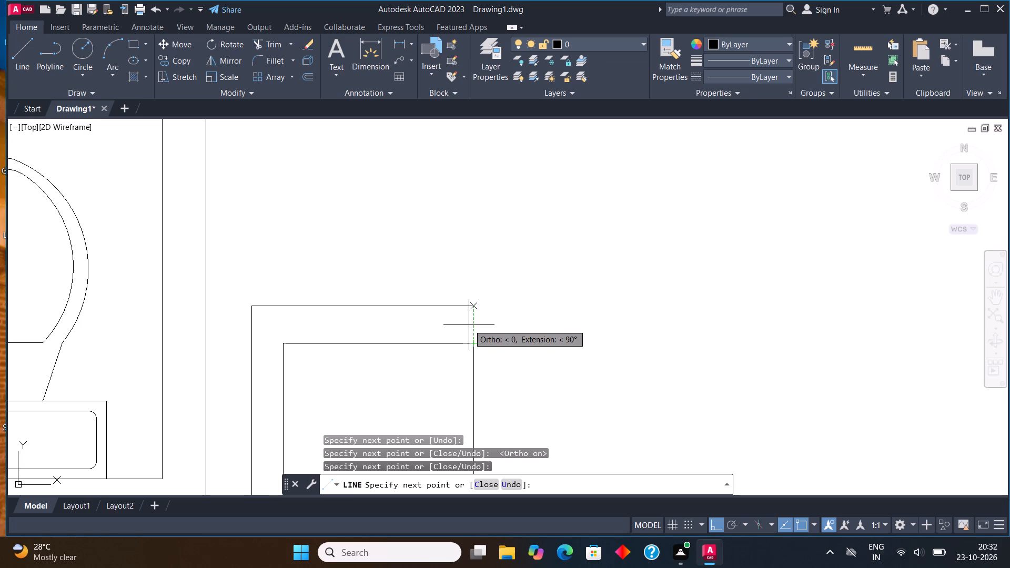
{"action": "left_click", "coordinate": [469, 323]}
{"action": "left_click", "coordinate": [470, 346]}
Draw a horizontal cushion line across the sofa seat, about one third of the way down from its top.
{"action": "left_click", "coordinate": [23, 46]}
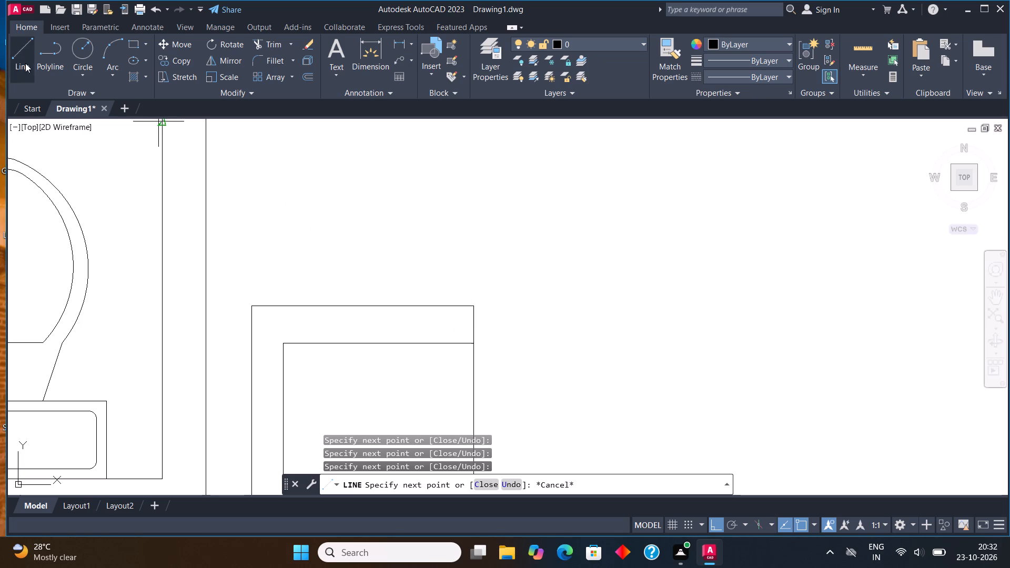
{"action": "scroll", "coordinate": [389, 175], "scroll_direction": "down", "scroll_amount": 2}
{"action": "middle_click_drag", "start_coordinate": [409, 239], "coordinate": [414, 194]}
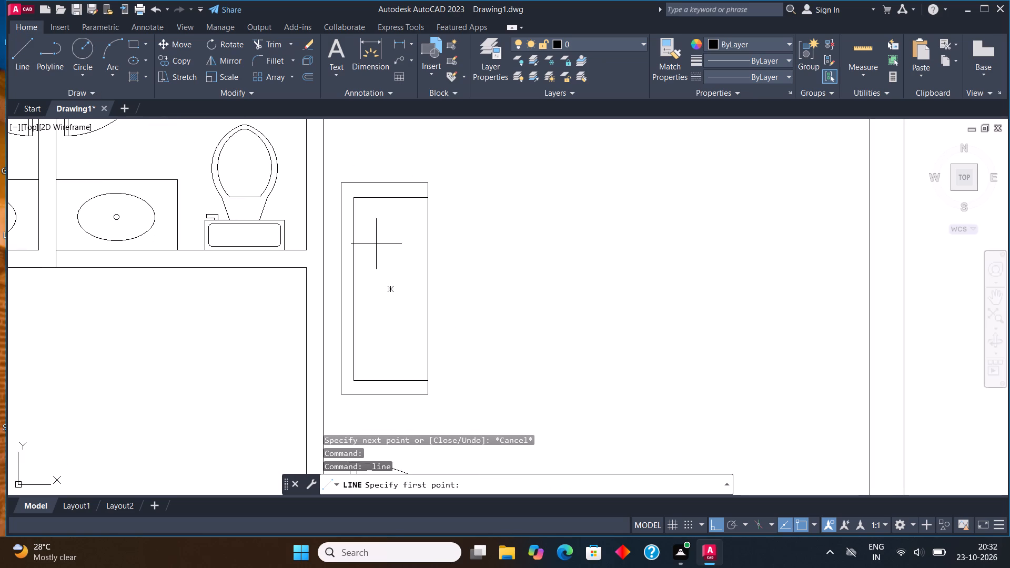
{"action": "left_click", "coordinate": [356, 256]}
{"action": "left_click", "coordinate": [422, 256]}
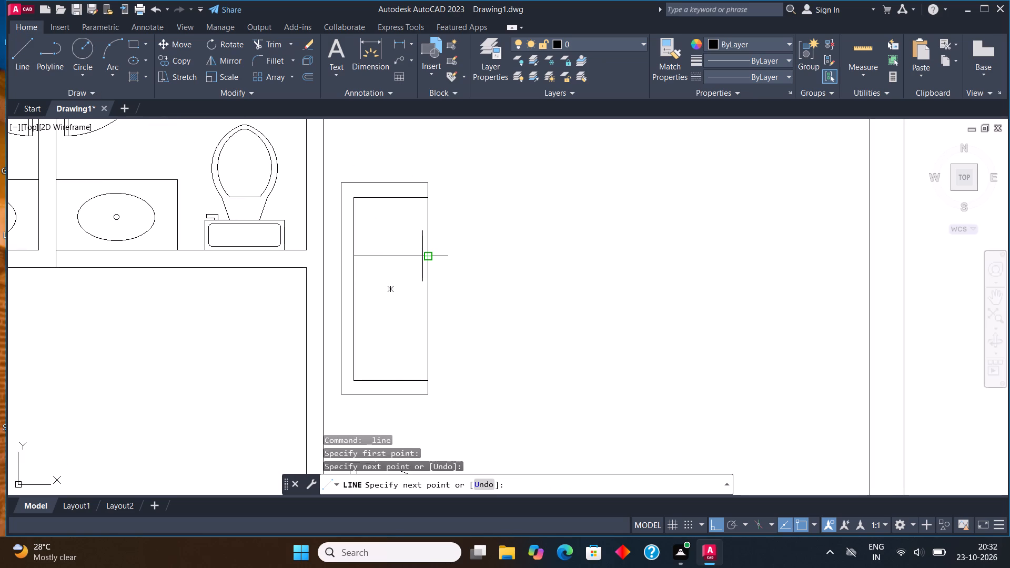
{"action": "key", "text": "Escape"}
Copy the sofa's cushion line straight down to about two thirds of the seat height, dividing the seat into three cushions.
{"action": "left_click", "coordinate": [397, 254]}
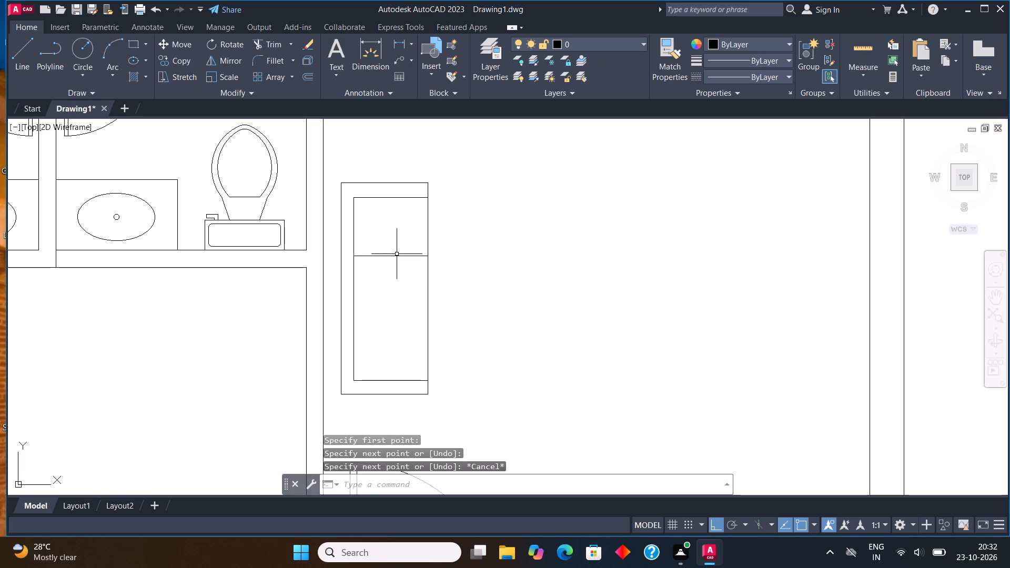
{"action": "left_click", "coordinate": [383, 288]}
{"action": "left_click", "coordinate": [174, 57]}
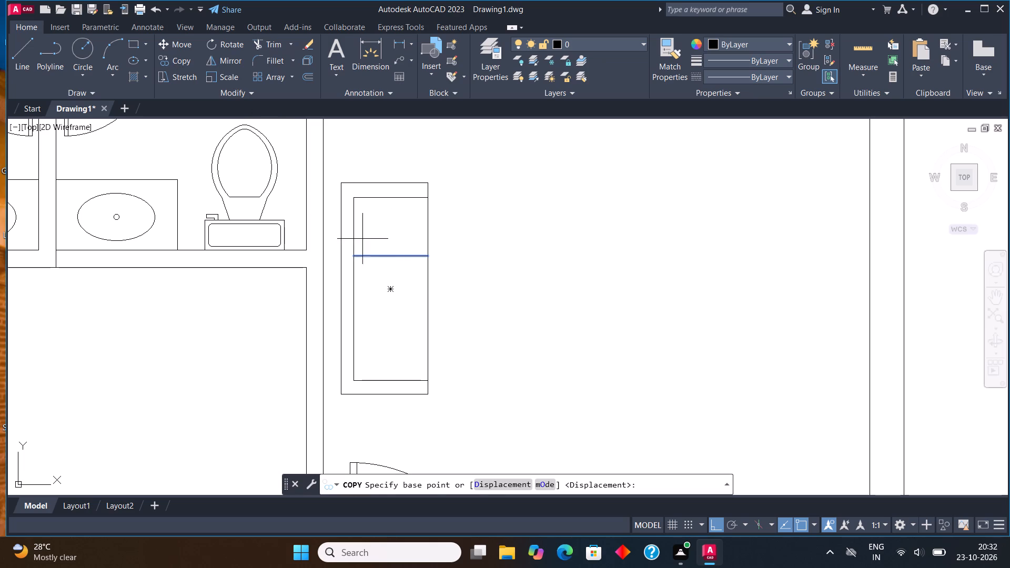
{"action": "left_click", "coordinate": [392, 260]}
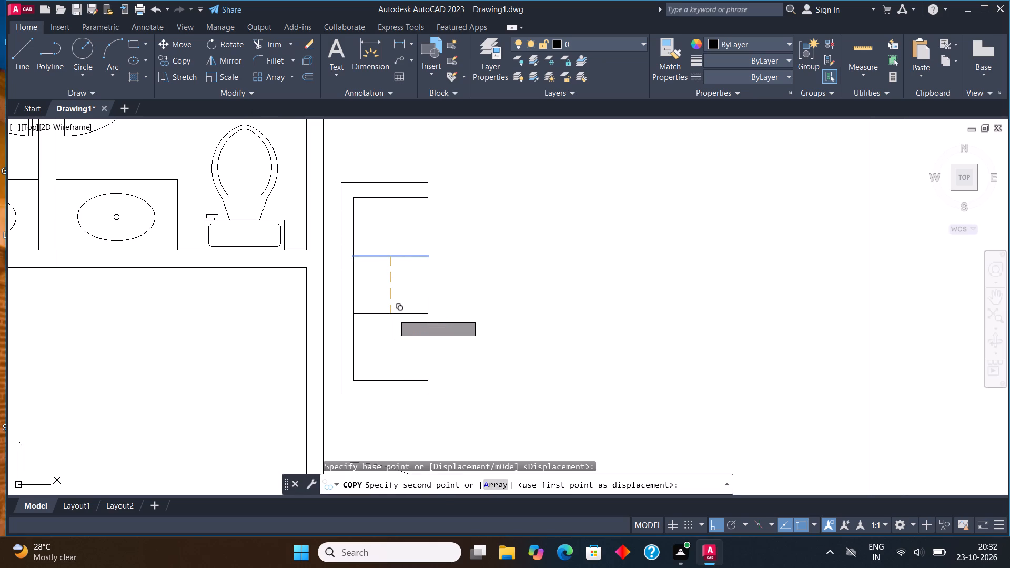
{"action": "left_click", "coordinate": [393, 314]}
{"action": "key", "text": "Escape"}
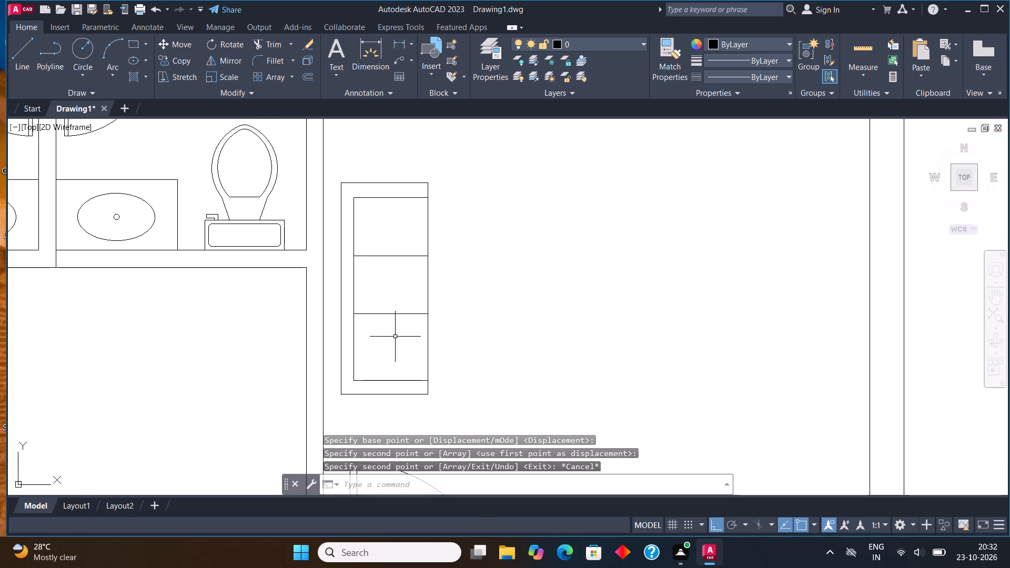
Draw two overlapping desk rectangles along the upper-right room's top wall: a wide one from its upper-right inner corner and a tall one down from the first's upper-left corner.
{"action": "scroll", "coordinate": [416, 274], "scroll_direction": "down", "scroll_amount": 1}
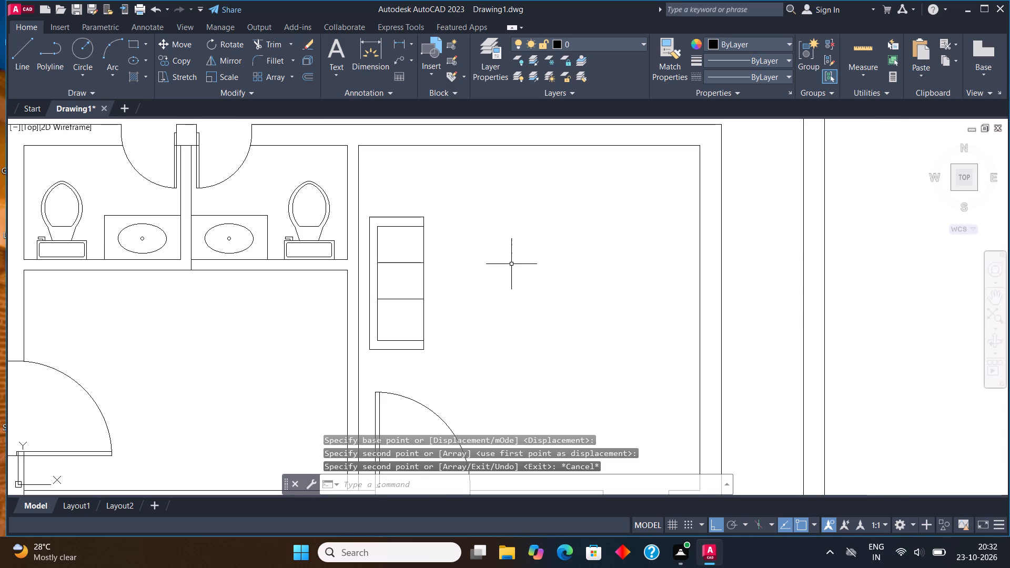
{"action": "middle_click_drag", "start_coordinate": [547, 250], "coordinate": [416, 261]}
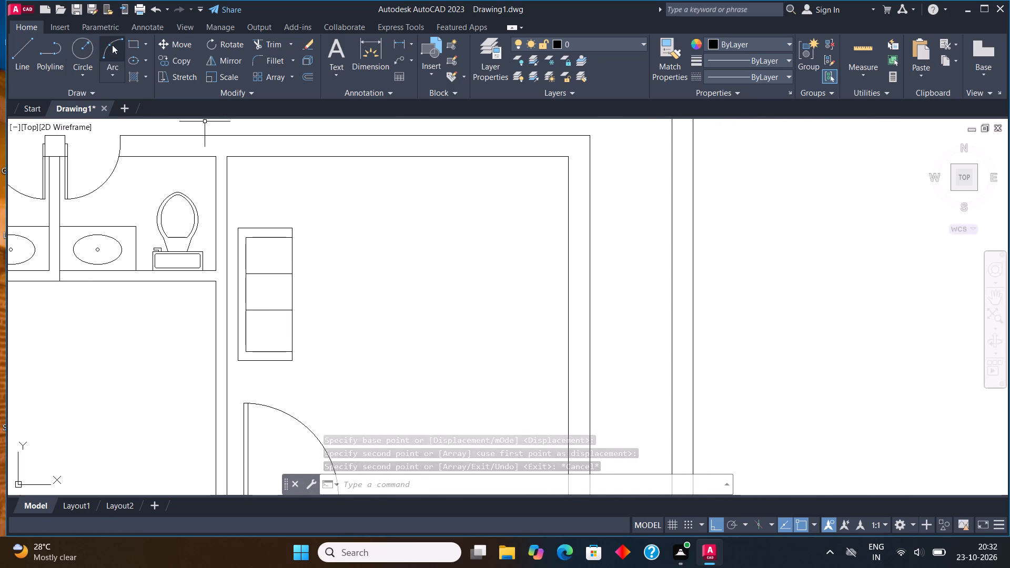
{"action": "left_click", "coordinate": [136, 43]}
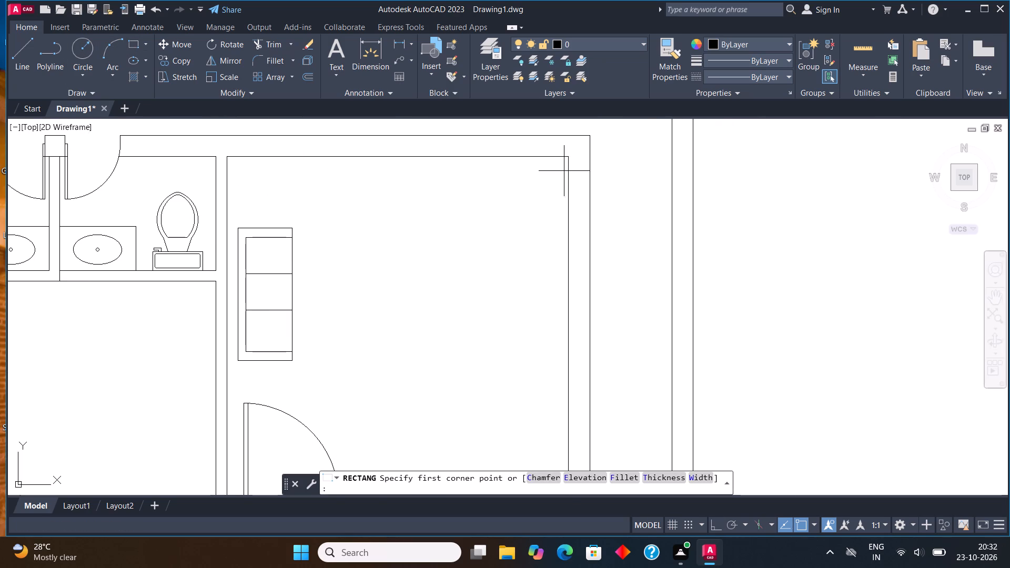
{"action": "left_click", "coordinate": [568, 157]}
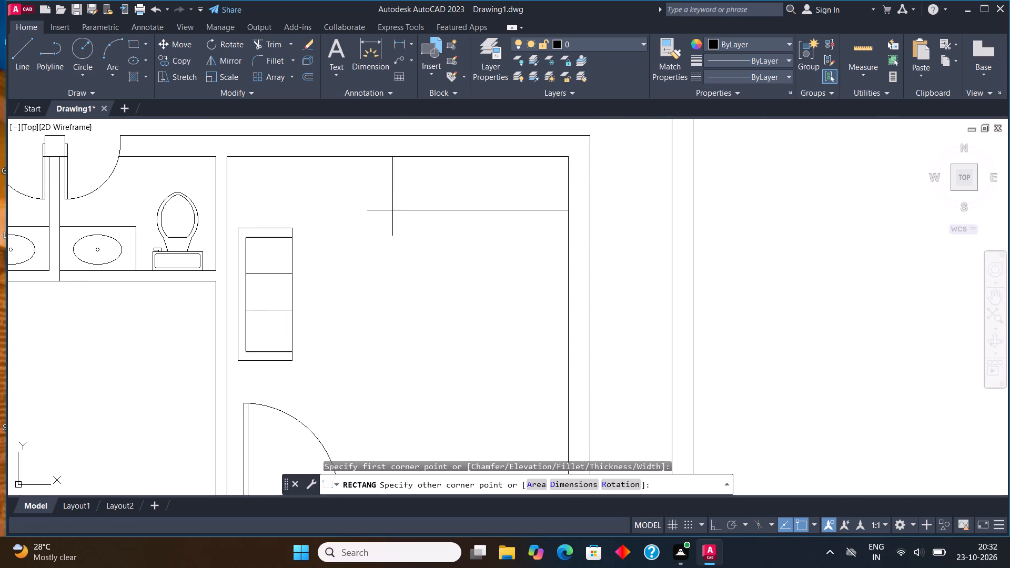
{"action": "left_click", "coordinate": [391, 208]}
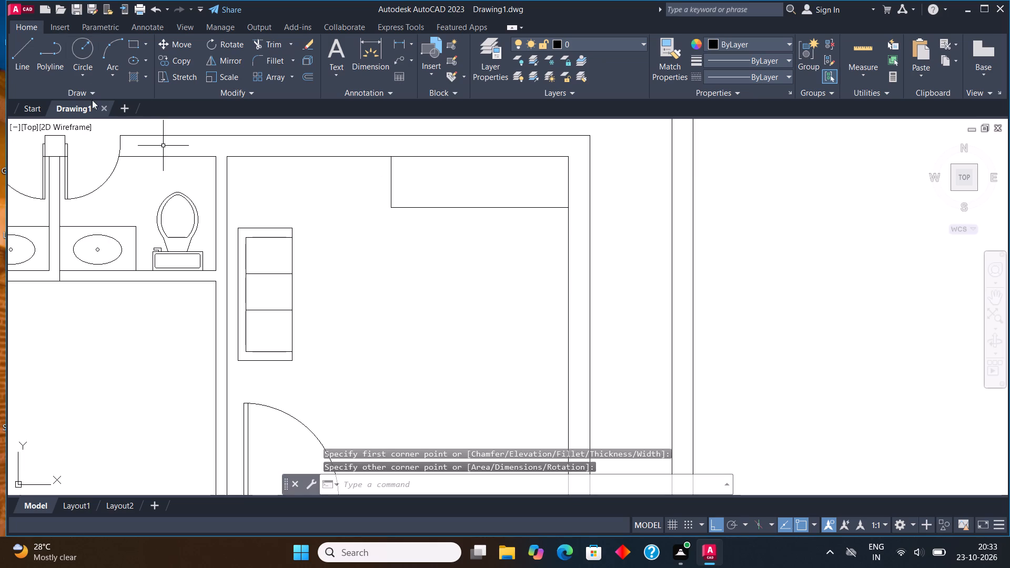
{"action": "left_click", "coordinate": [131, 44]}
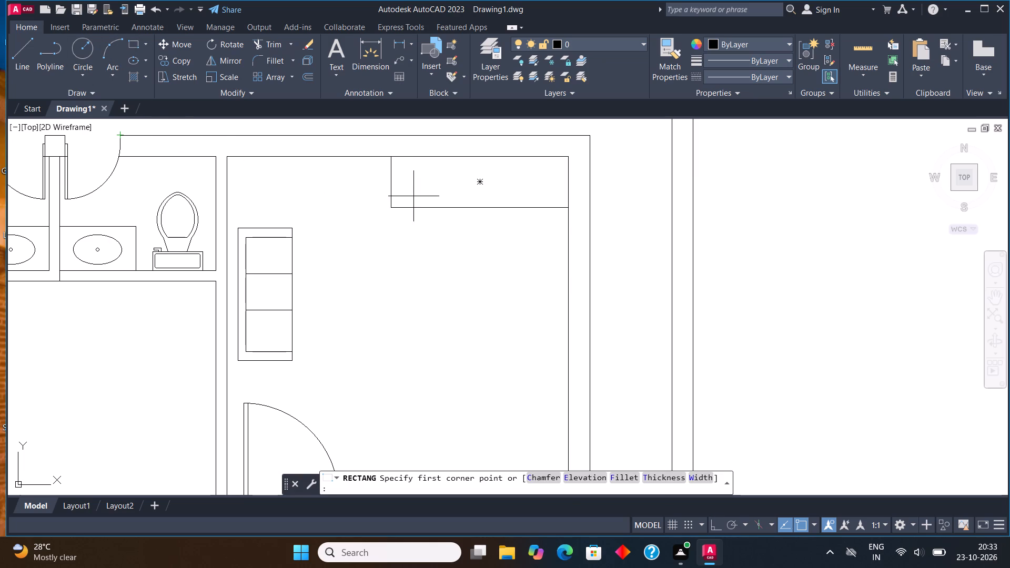
{"action": "left_click", "coordinate": [389, 161]}
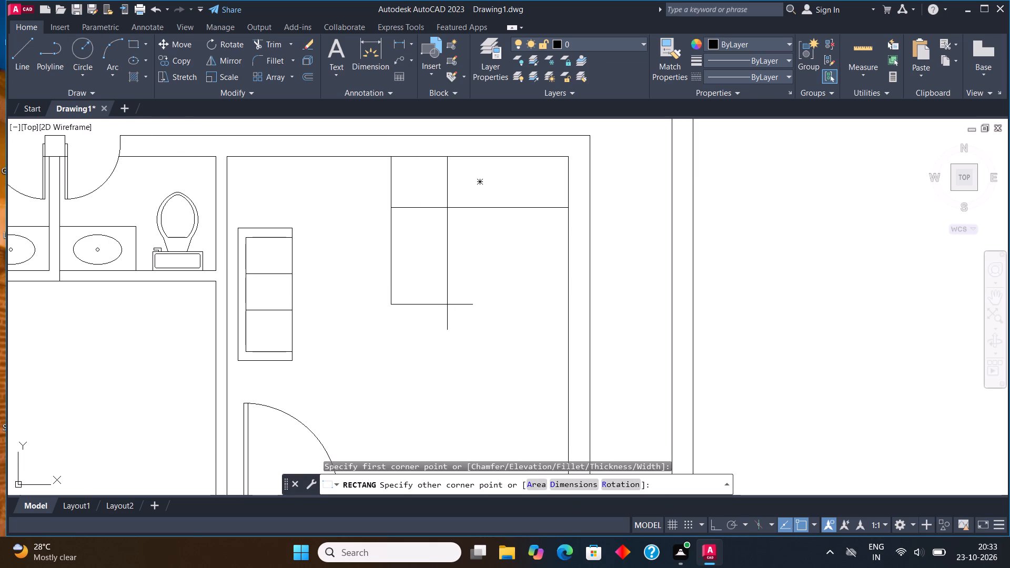
{"action": "left_click", "coordinate": [447, 316]}
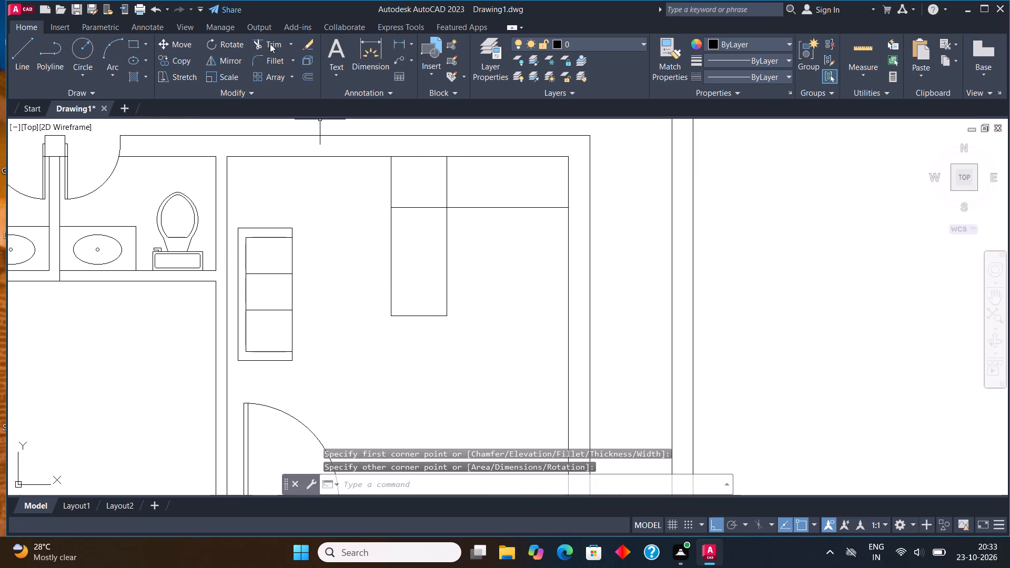
Trim the overlapping edges where the two desk rectangles cross so they form one L-shaped desk outline.
{"action": "left_click", "coordinate": [272, 47]}
{"action": "left_click_drag", "start_coordinate": [405, 201], "coordinate": [410, 229]}
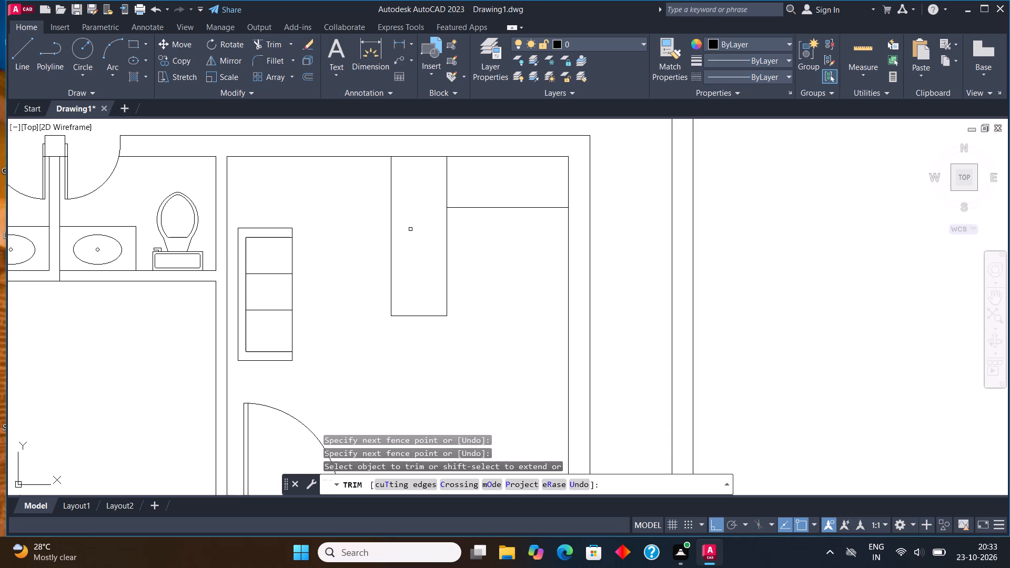
{"action": "left_click_drag", "start_coordinate": [447, 179], "coordinate": [440, 179]}
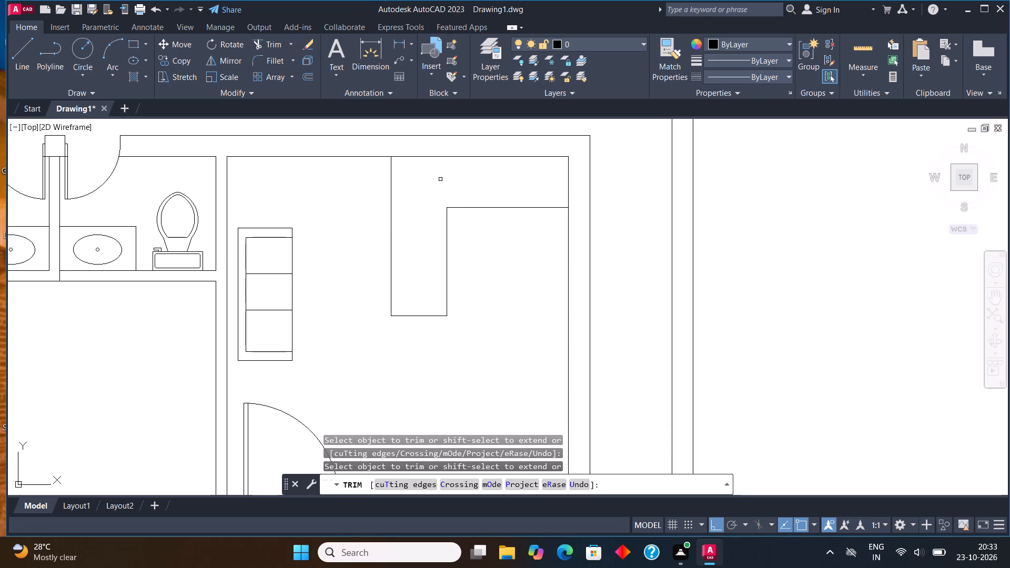
{"action": "key", "text": "Escape"}
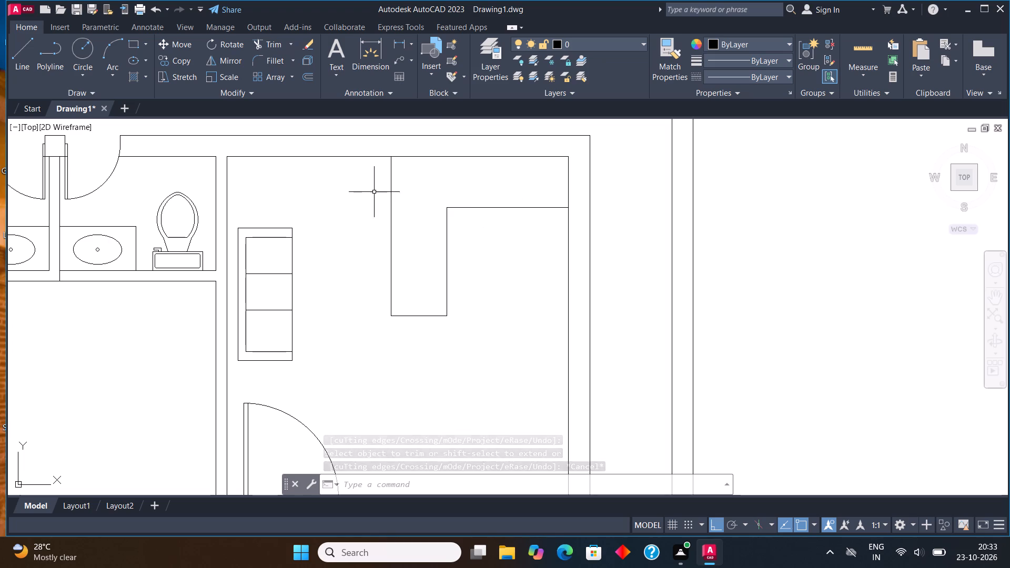
Draw a small, nearly square side-table rectangle between the sofa and the room's top wall.
{"action": "left_click", "coordinate": [130, 44]}
{"action": "scroll", "coordinate": [252, 167], "scroll_direction": "up", "scroll_amount": 1}
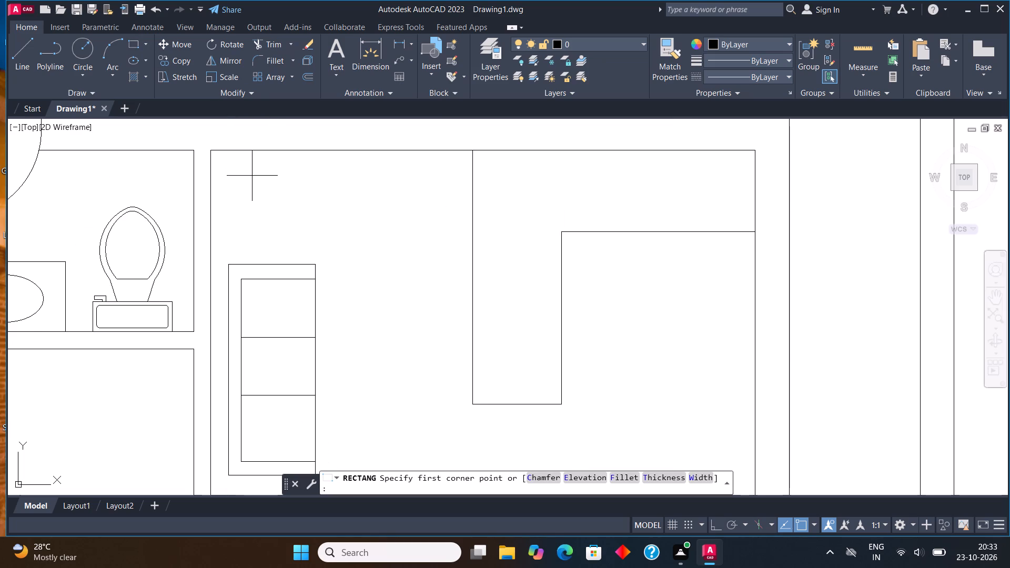
{"action": "scroll", "coordinate": [252, 189], "scroll_direction": "up", "scroll_amount": 1}
{"action": "left_click", "coordinate": [237, 185]}
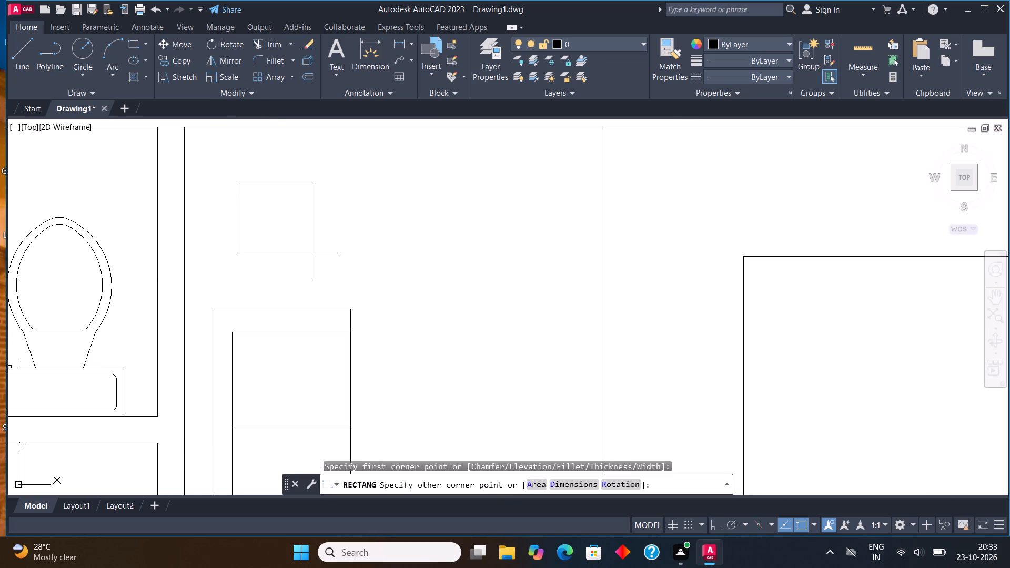
{"action": "left_click", "coordinate": [314, 255]}
Draw a small upright chair-seat rectangle between the sofa and the L-shaped desk, close to the desk's left edge.
{"action": "scroll", "coordinate": [308, 211], "scroll_direction": "down", "scroll_amount": 2}
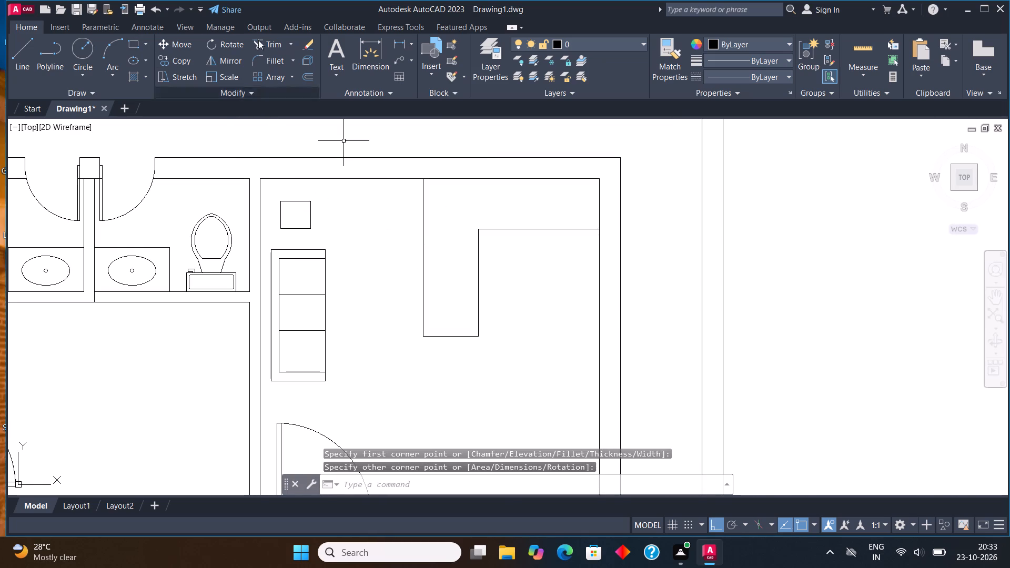
{"action": "left_click", "coordinate": [136, 40]}
{"action": "scroll", "coordinate": [406, 229], "scroll_direction": "up", "scroll_amount": 1}
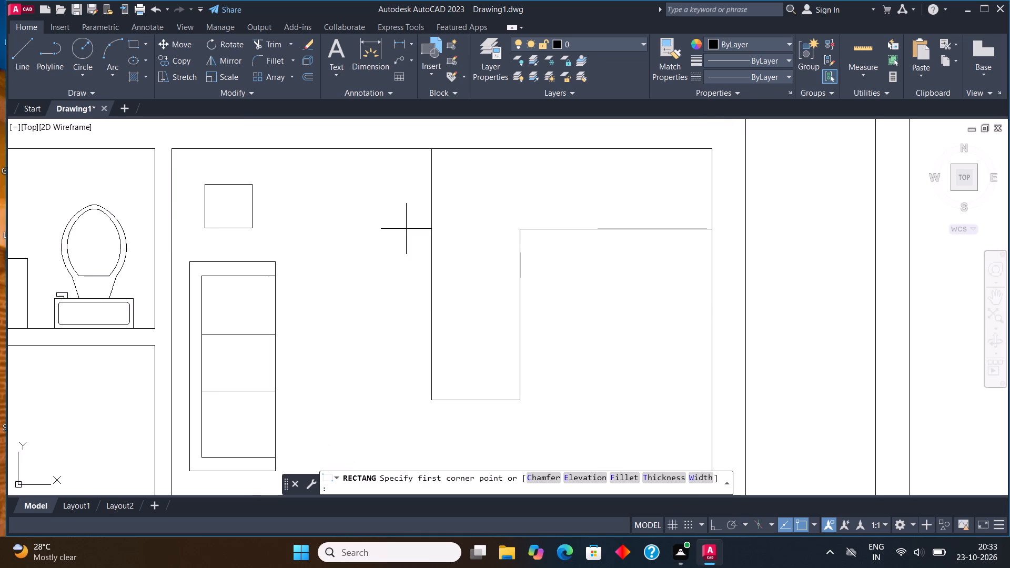
{"action": "left_click", "coordinate": [406, 227]}
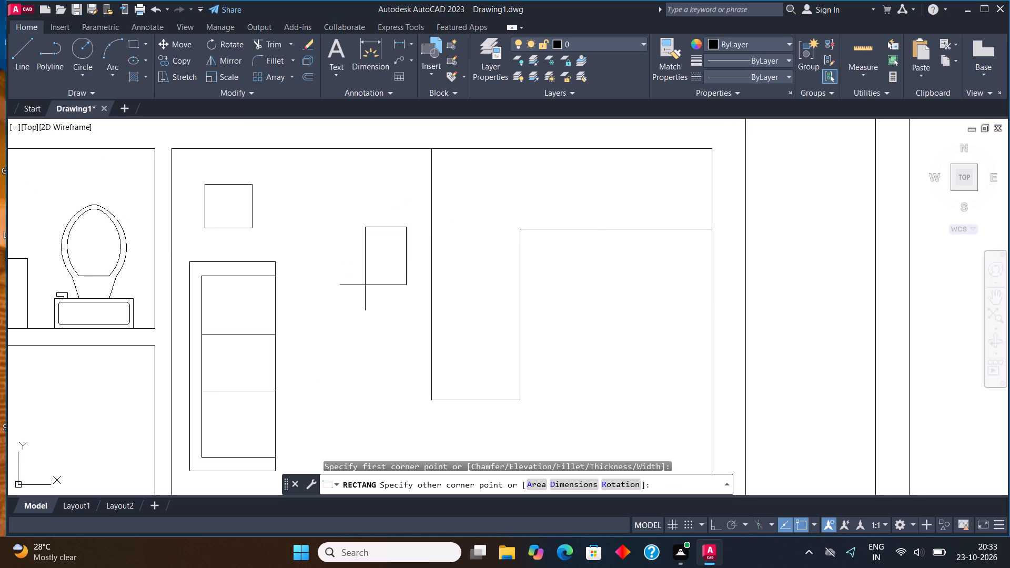
{"action": "left_click", "coordinate": [365, 285]}
Outline a thin armrest strip about 11" long below the chair seat's bottom edge with connected lines.
{"action": "left_click", "coordinate": [31, 43]}
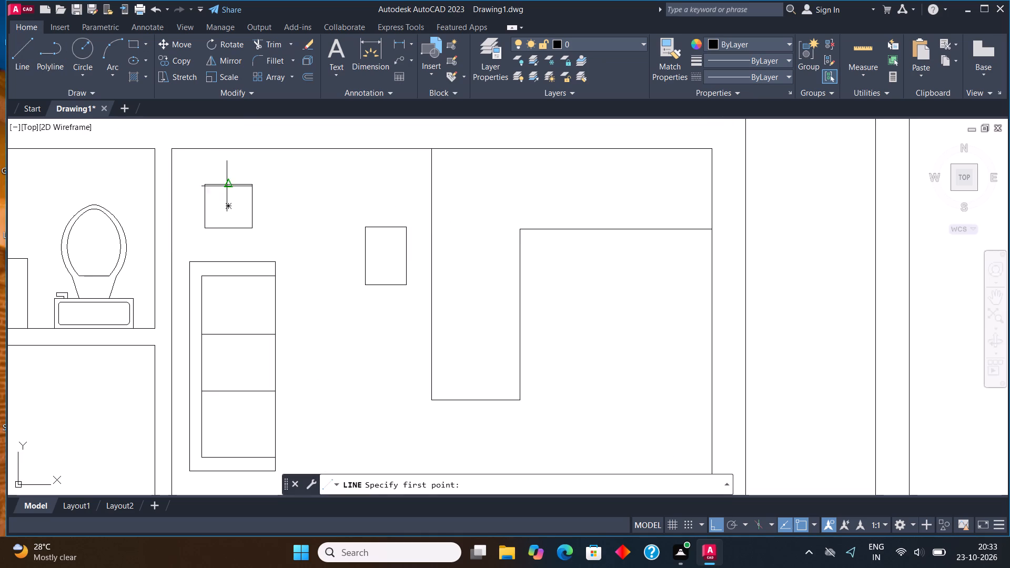
{"action": "scroll", "coordinate": [396, 247], "scroll_direction": "up", "scroll_amount": 1}
{"action": "left_click", "coordinate": [351, 304]}
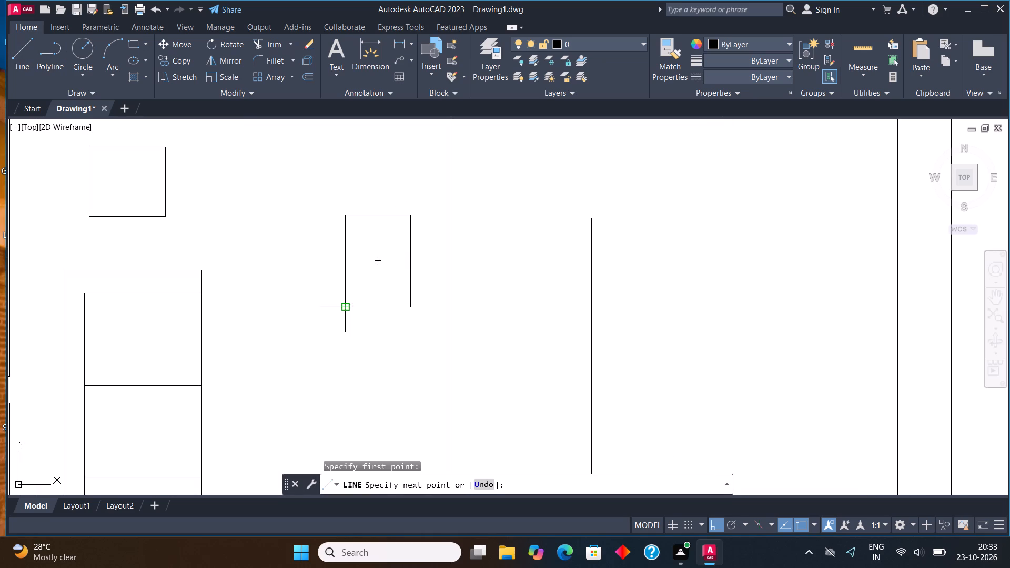
{"action": "scroll", "coordinate": [352, 315], "scroll_direction": "up", "scroll_amount": 2}
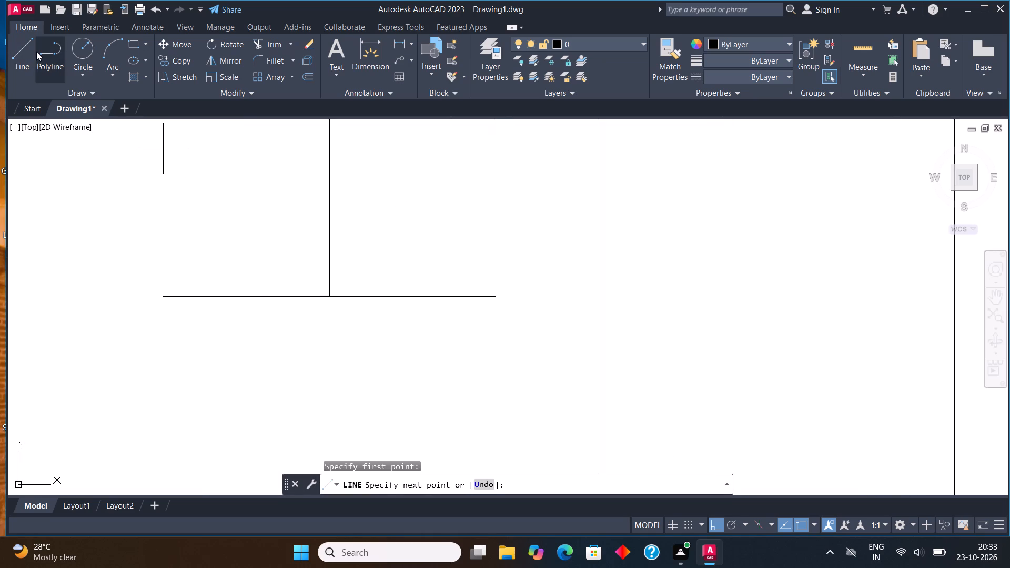
{"action": "left_click", "coordinate": [22, 50]}
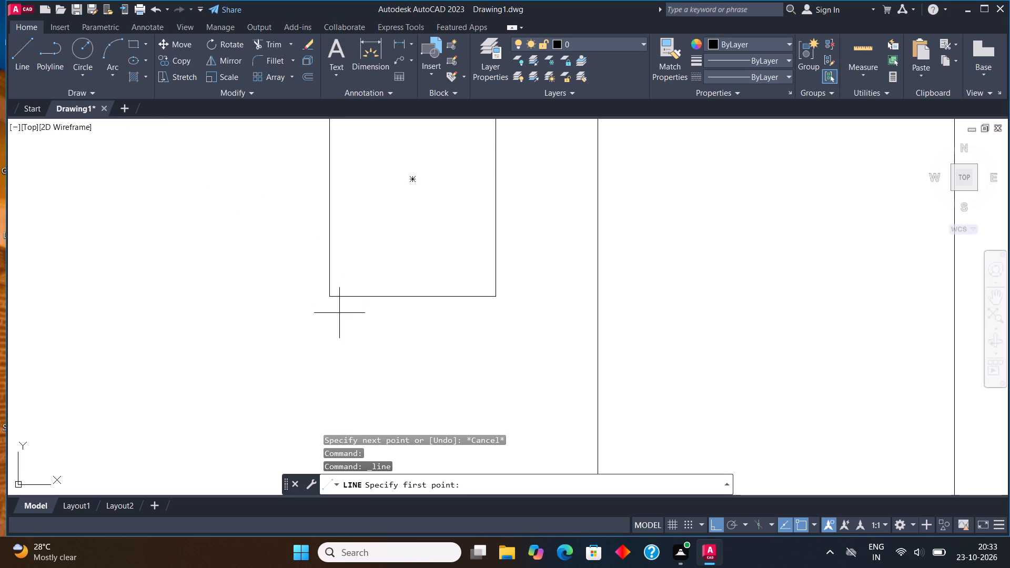
{"action": "left_click", "coordinate": [325, 297]}
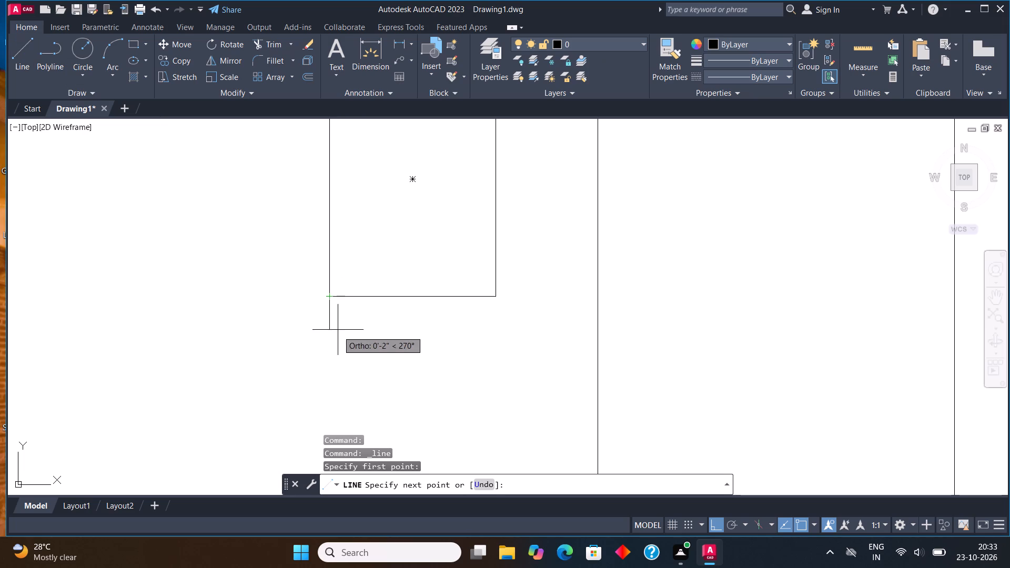
{"action": "left_click", "coordinate": [332, 310]}
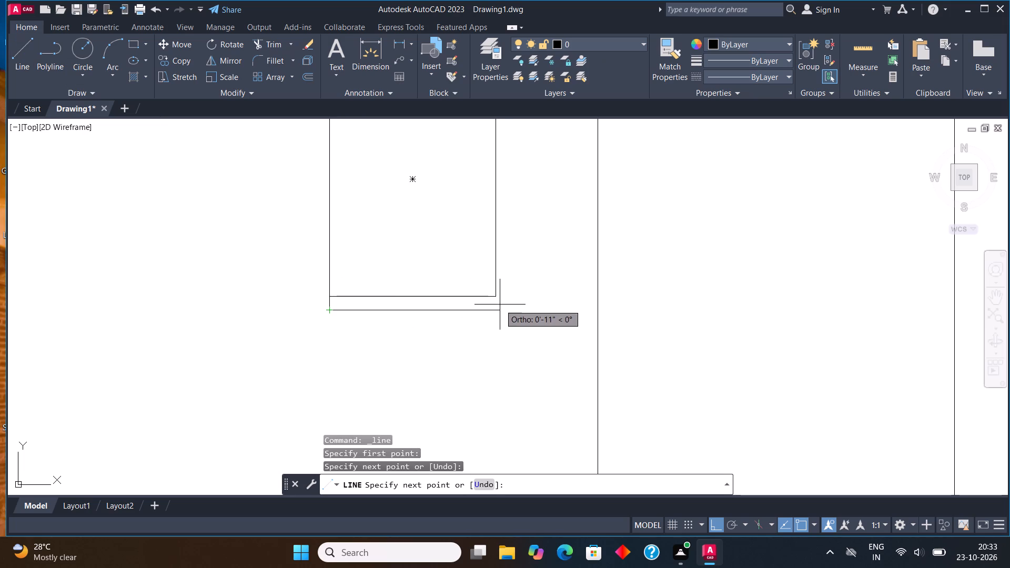
{"action": "left_click", "coordinate": [500, 312]}
{"action": "left_click", "coordinate": [499, 272]}
Outline a thin backrest strip about 1" wide along the chair seat's left side, from its lower-left to its upper-left corner.
{"action": "left_click", "coordinate": [18, 48]}
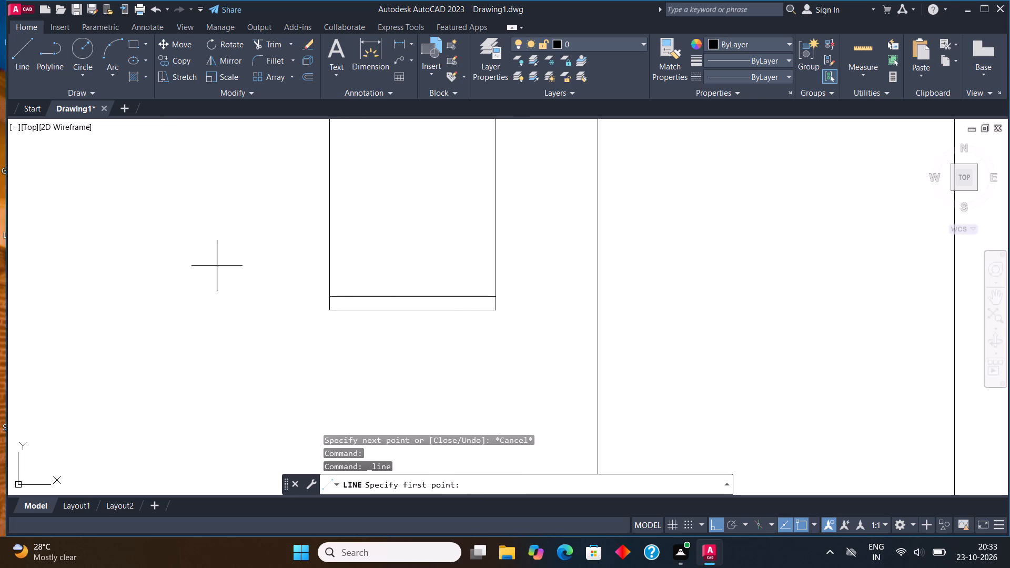
{"action": "scroll", "coordinate": [355, 371], "scroll_direction": "down", "scroll_amount": 1}
{"action": "scroll", "coordinate": [353, 323], "scroll_direction": "up", "scroll_amount": 2}
{"action": "left_click", "coordinate": [315, 330]}
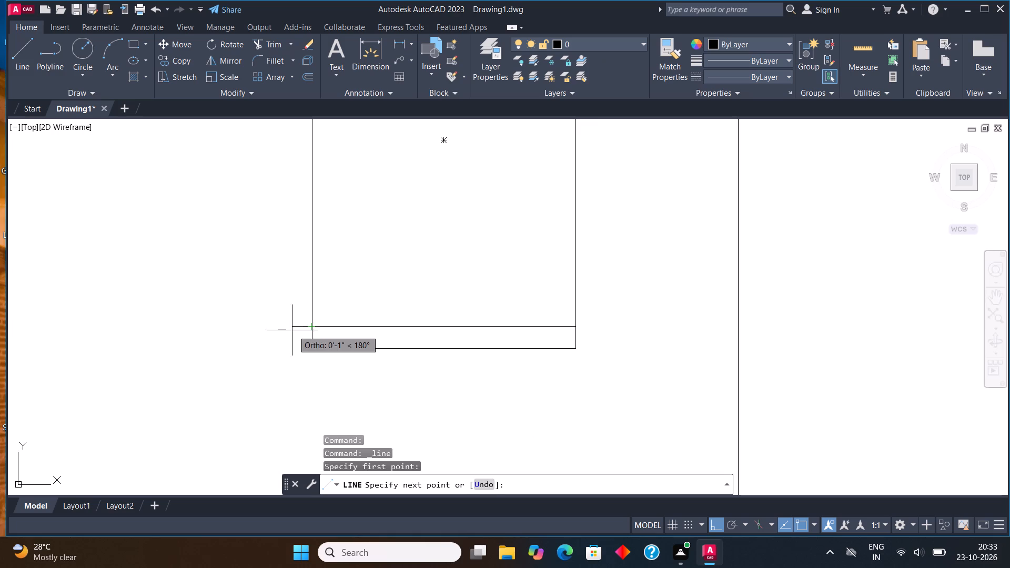
{"action": "left_click", "coordinate": [297, 329]}
{"action": "scroll", "coordinate": [297, 329], "scroll_direction": "down", "scroll_amount": 4}
{"action": "scroll", "coordinate": [298, 269], "scroll_direction": "up", "scroll_amount": 3}
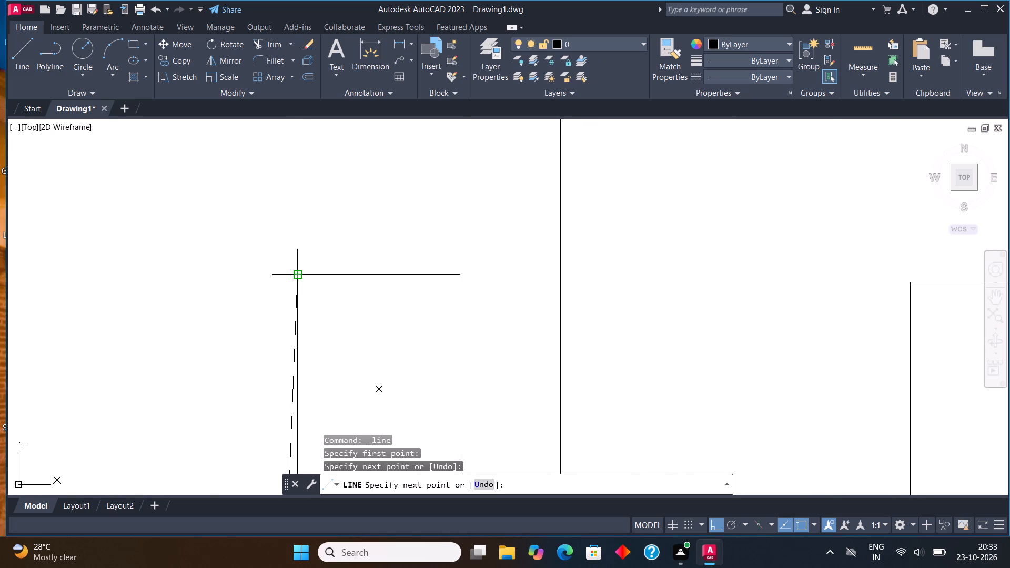
{"action": "left_click", "coordinate": [286, 276]}
{"action": "left_click", "coordinate": [296, 273]}
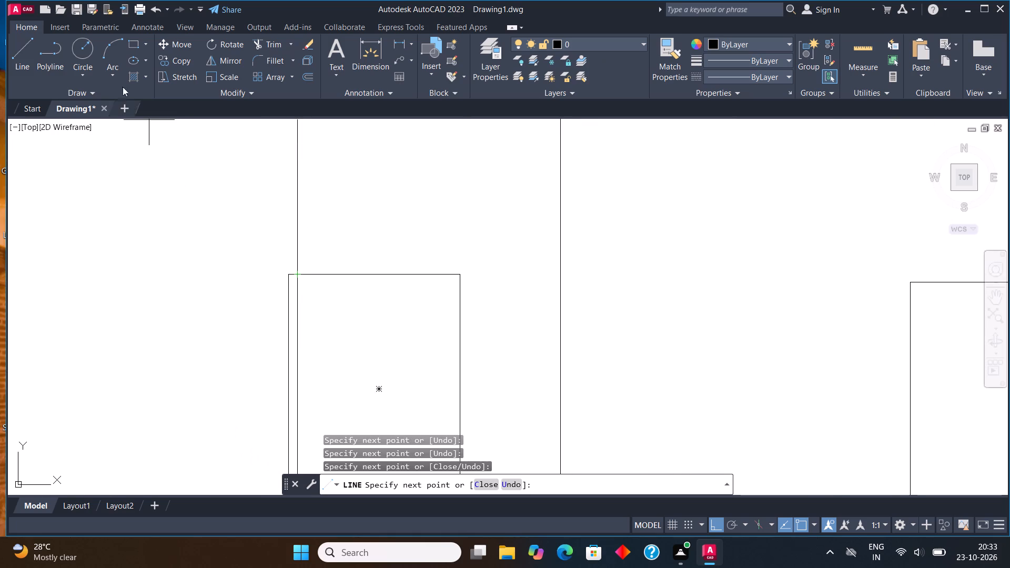
Outline a matching thin armrest strip above the chair seat's top edge with connected lines.
{"action": "left_click", "coordinate": [23, 56]}
{"action": "scroll", "coordinate": [325, 263], "scroll_direction": "up", "scroll_amount": 2}
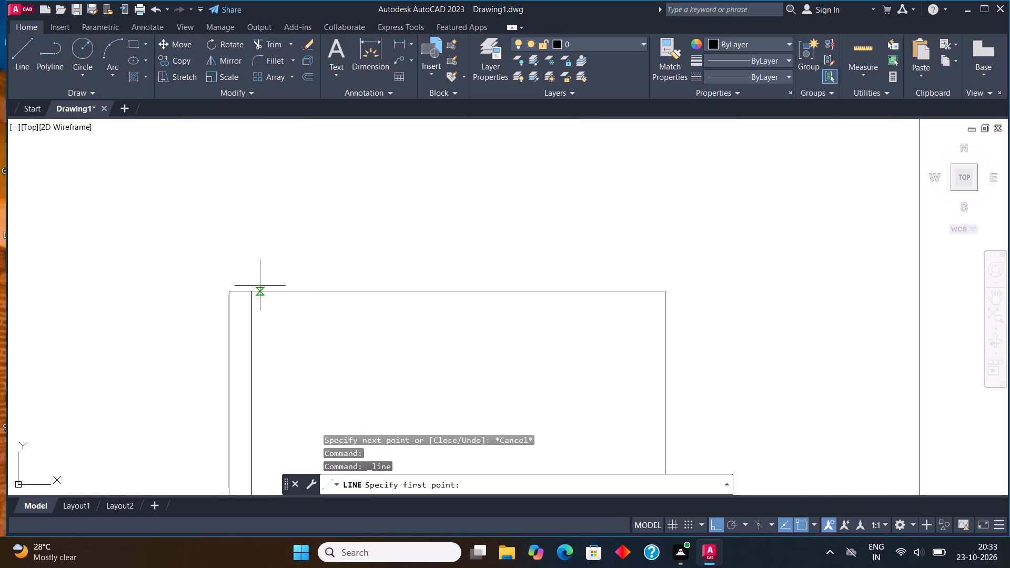
{"action": "left_click", "coordinate": [255, 288]}
{"action": "left_click", "coordinate": [257, 271]}
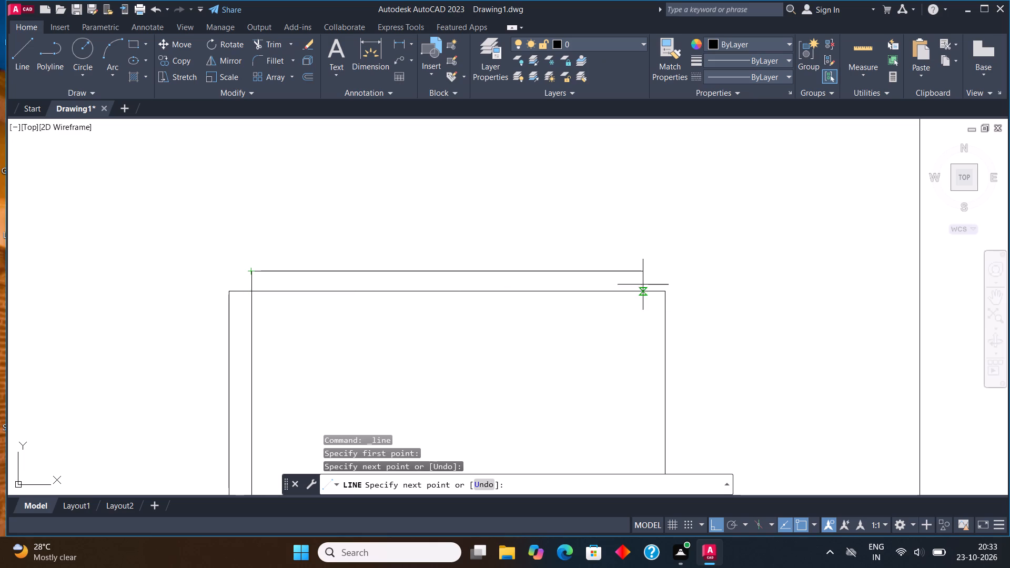
{"action": "left_click", "coordinate": [661, 275]}
{"action": "left_click", "coordinate": [661, 296]}
{"action": "scroll", "coordinate": [622, 230], "scroll_direction": "down", "scroll_amount": 3}
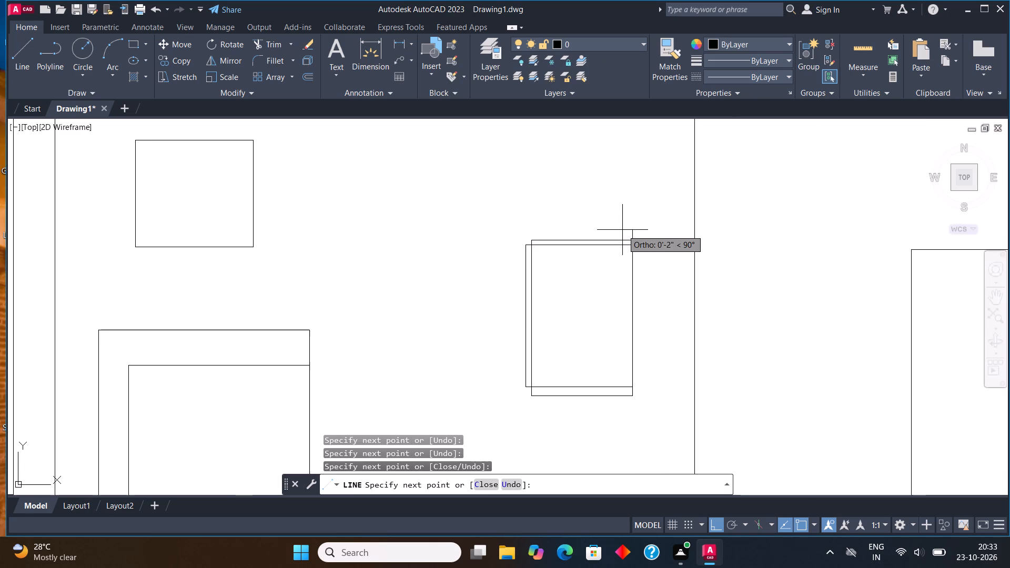
{"action": "key", "text": "Escape"}
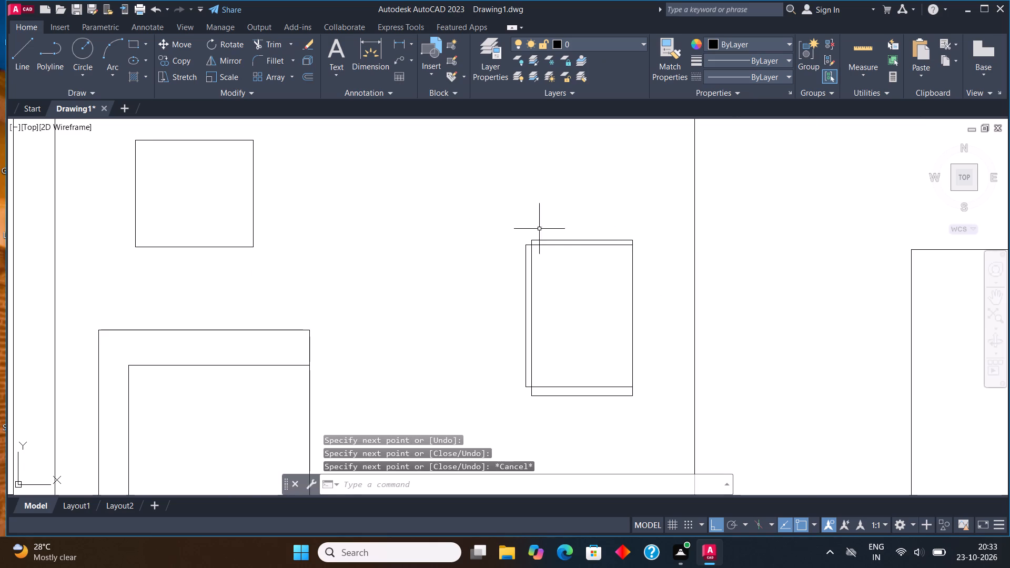
Stretch the chair's upper armrest line slightly upward and its backrest line slightly outward to widen both strips.
{"action": "left_click", "coordinate": [585, 239]}
{"action": "scroll", "coordinate": [583, 238], "scroll_direction": "up", "scroll_amount": 1}
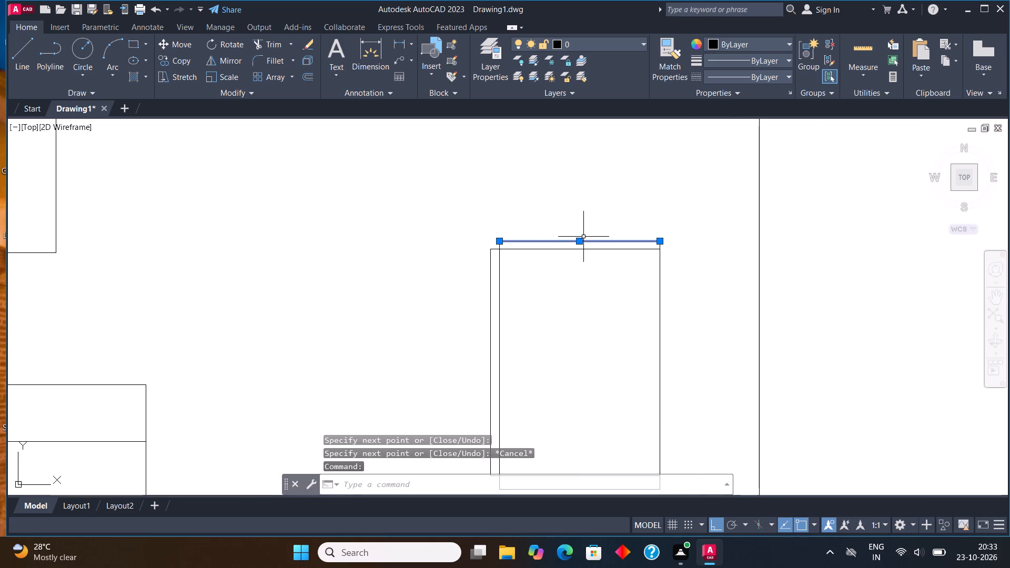
{"action": "left_click", "coordinate": [579, 239]}
{"action": "left_click", "coordinate": [578, 232]}
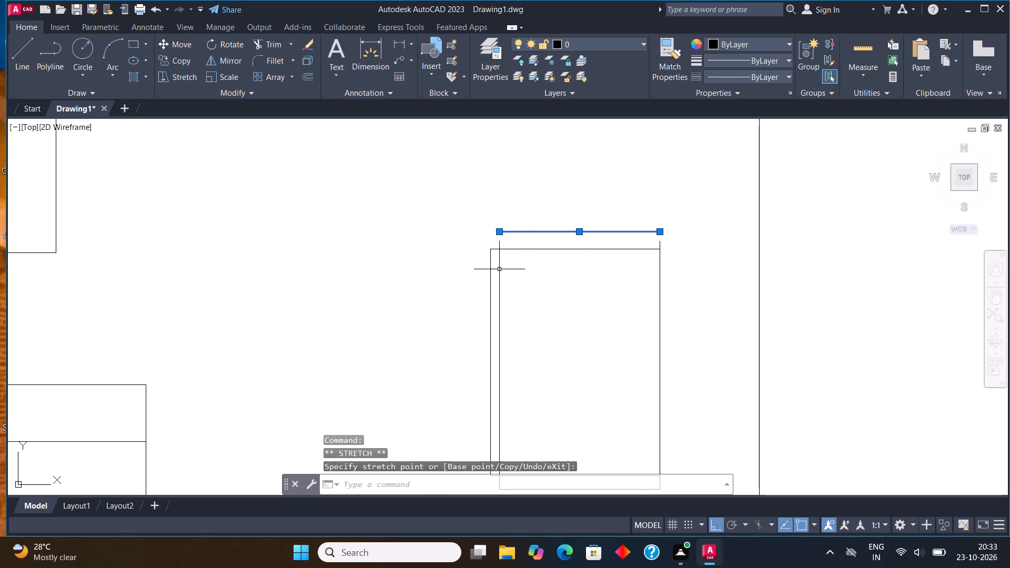
{"action": "left_click", "coordinate": [491, 287]}
{"action": "scroll", "coordinate": [490, 265], "scroll_direction": "down", "scroll_amount": 1}
{"action": "scroll", "coordinate": [492, 314], "scroll_direction": "up", "scroll_amount": 1}
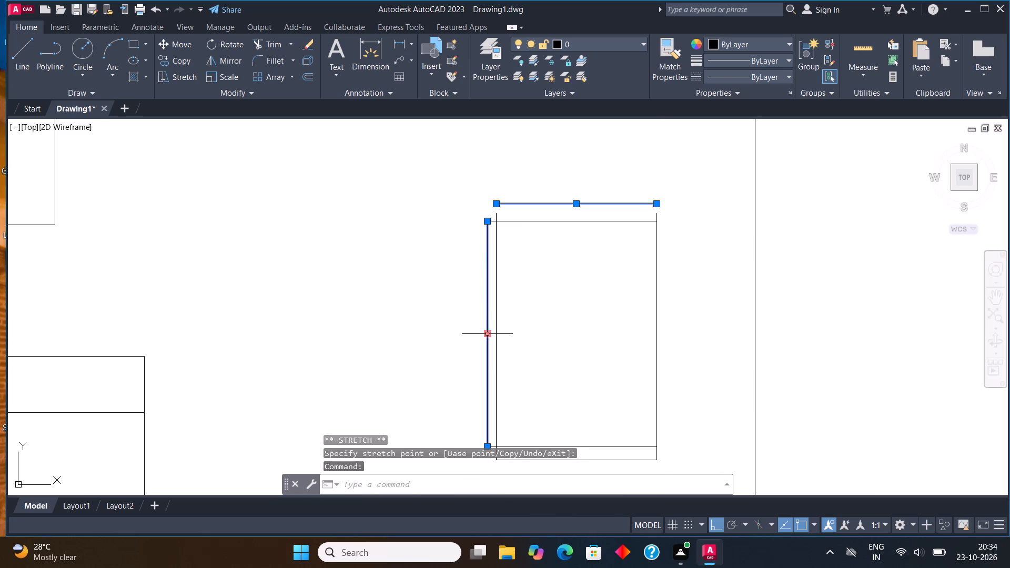
{"action": "left_click", "coordinate": [488, 337]}
{"action": "left_click", "coordinate": [478, 333]}
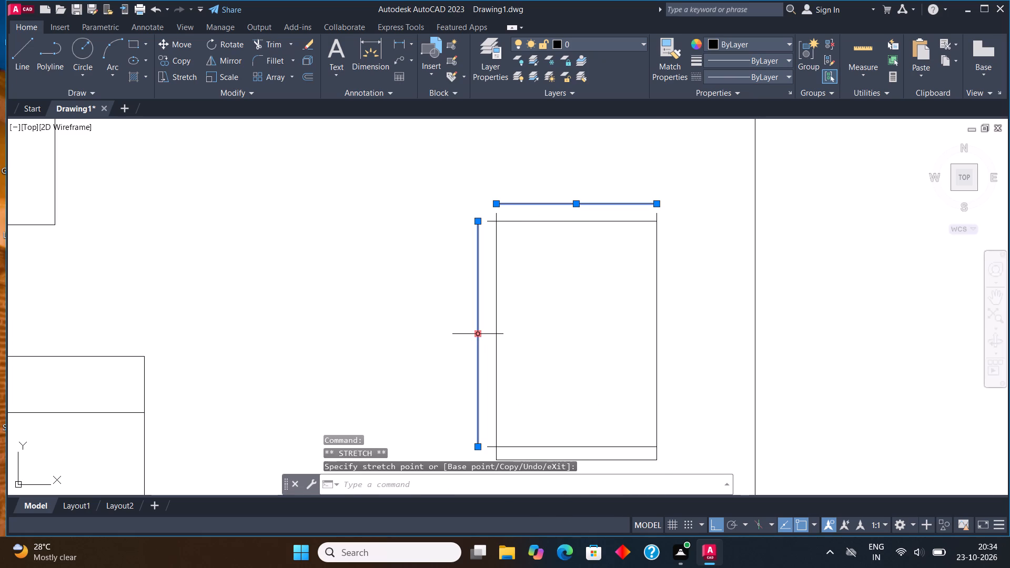
{"action": "key", "text": "Escape"}
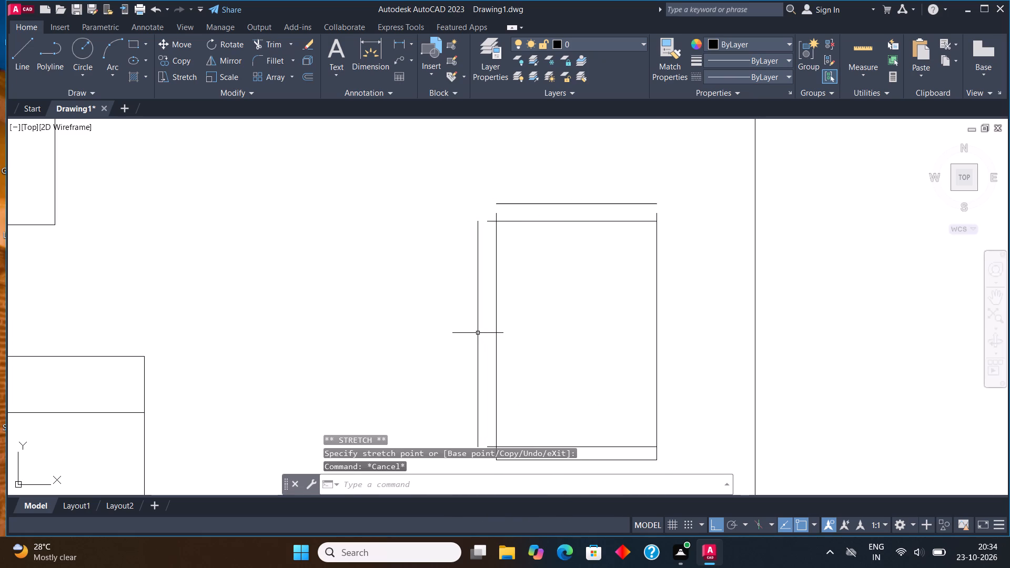
Fillet the backrest line with the seat's top and bottom edge lines to close both outer backrest corners.
{"action": "left_click", "coordinate": [272, 57]}
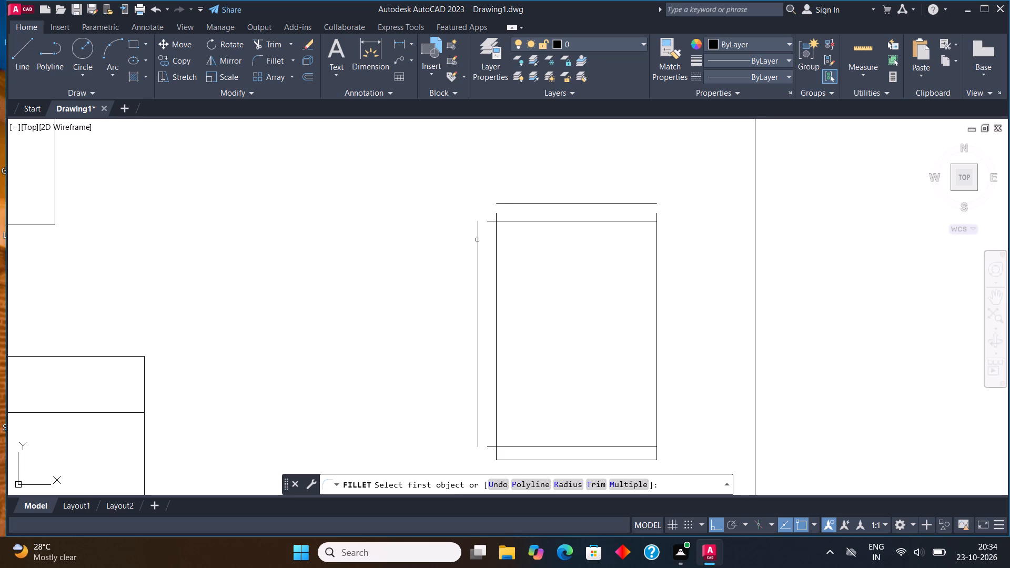
{"action": "left_click", "coordinate": [477, 240]}
{"action": "left_click", "coordinate": [492, 220]}
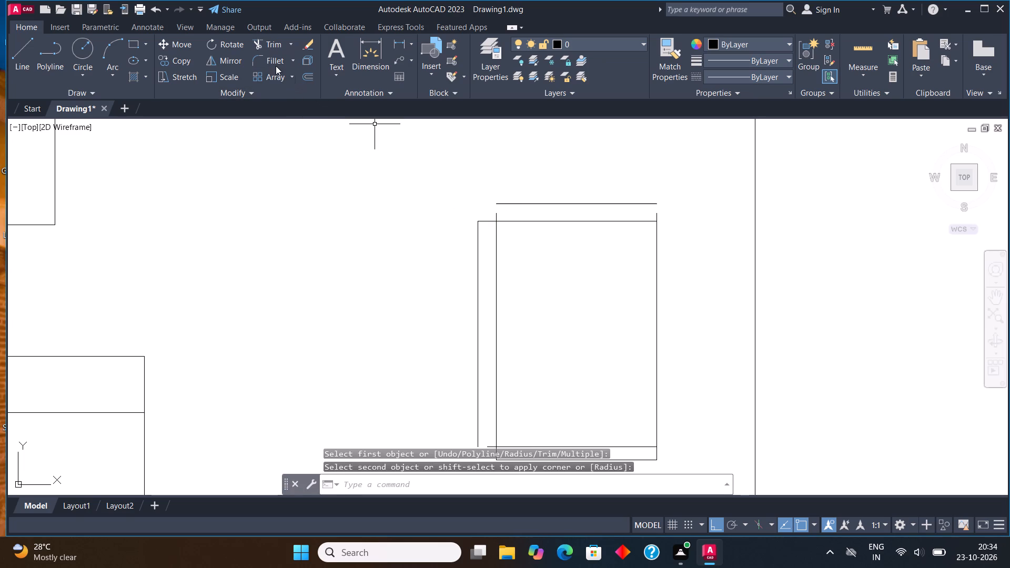
{"action": "left_click", "coordinate": [276, 66]}
{"action": "left_click", "coordinate": [475, 435]}
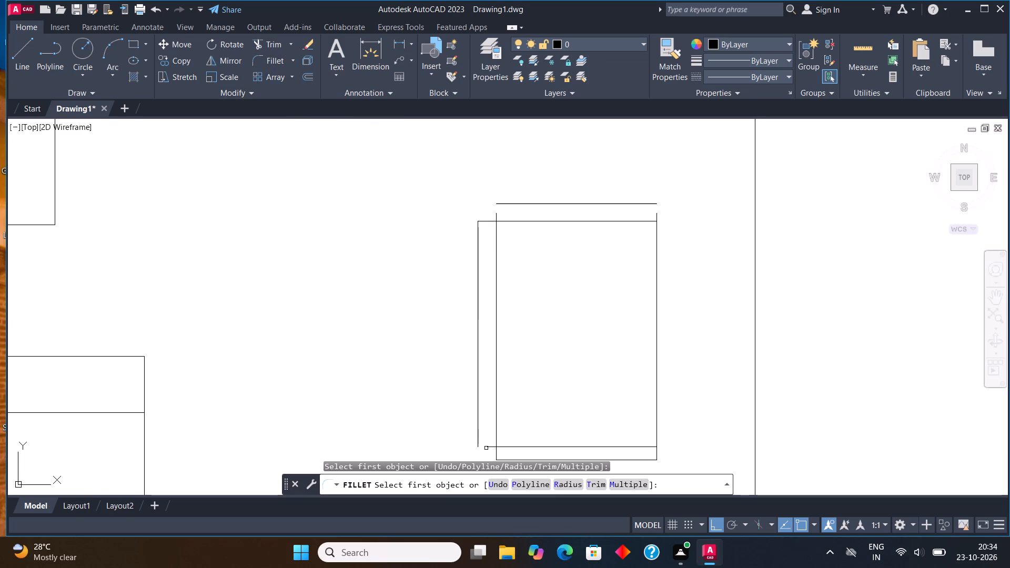
{"action": "left_click", "coordinate": [488, 448]}
{"action": "left_click", "coordinate": [478, 419]}
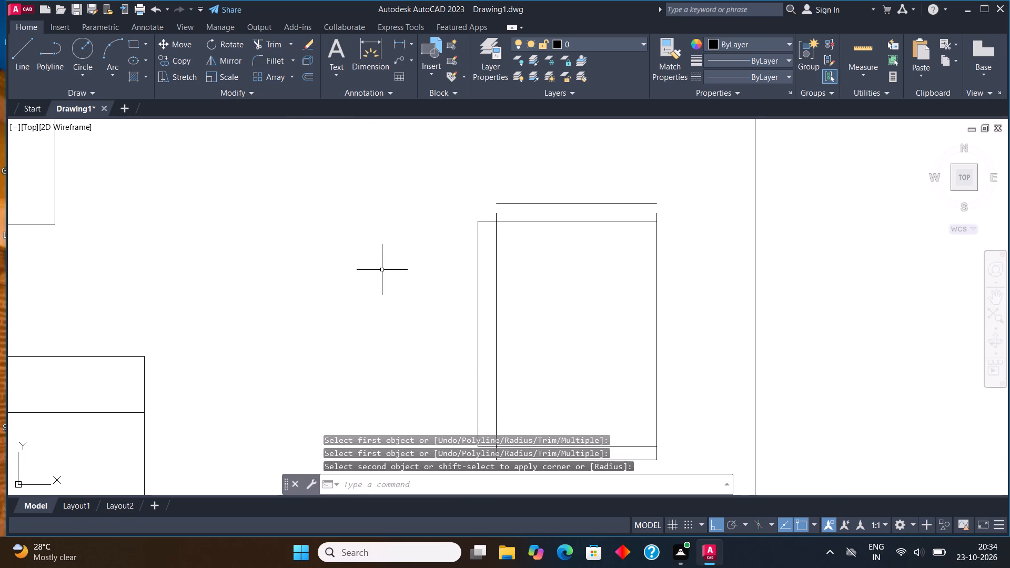
Fillet the raised upper armrest line with its two side lines to close both top corners of the chair.
{"action": "scroll", "coordinate": [387, 258], "scroll_direction": "down", "scroll_amount": 2}
{"action": "scroll", "coordinate": [459, 223], "scroll_direction": "up", "scroll_amount": 2}
{"action": "left_click", "coordinate": [265, 61]}
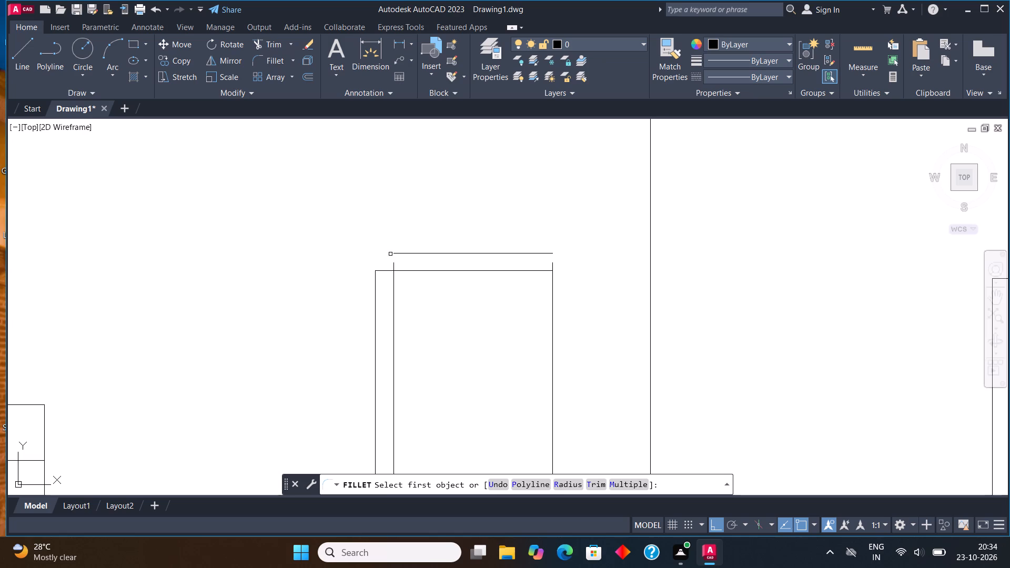
{"action": "left_click", "coordinate": [392, 269]}
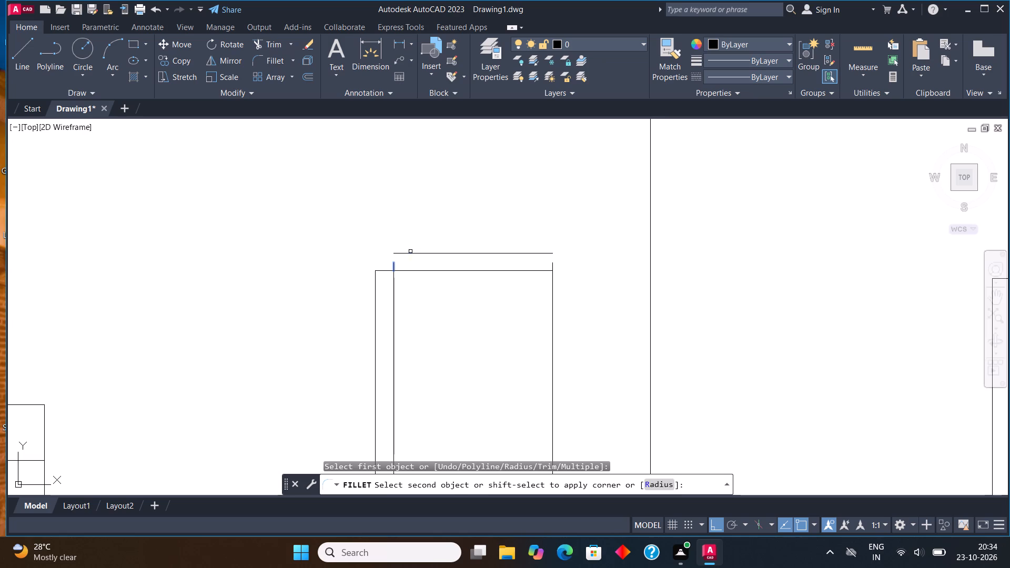
{"action": "left_click", "coordinate": [411, 252]}
{"action": "left_click", "coordinate": [270, 63]}
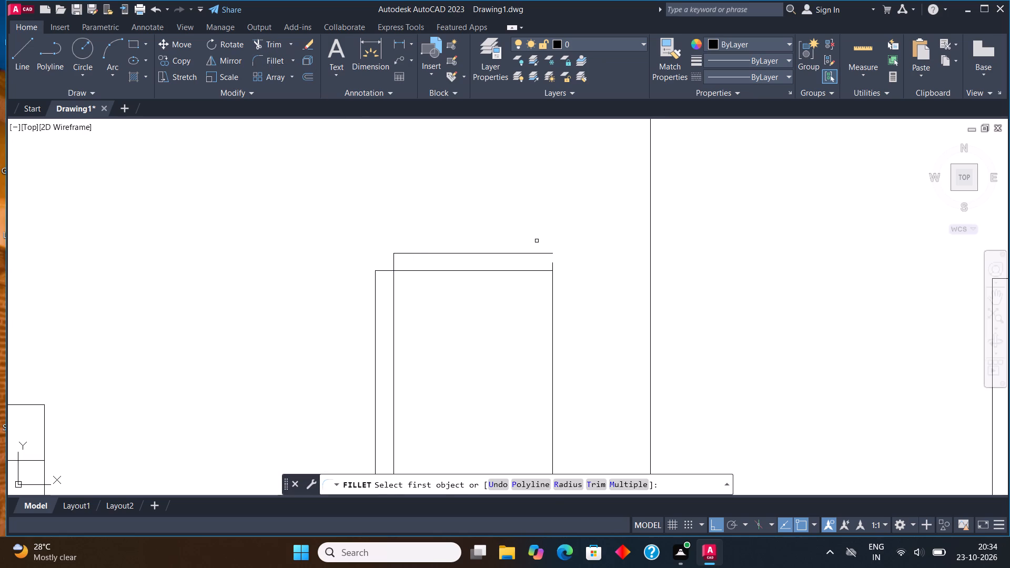
{"action": "left_click", "coordinate": [542, 252]}
{"action": "left_click", "coordinate": [550, 265]}
{"action": "left_click", "coordinate": [552, 268]}
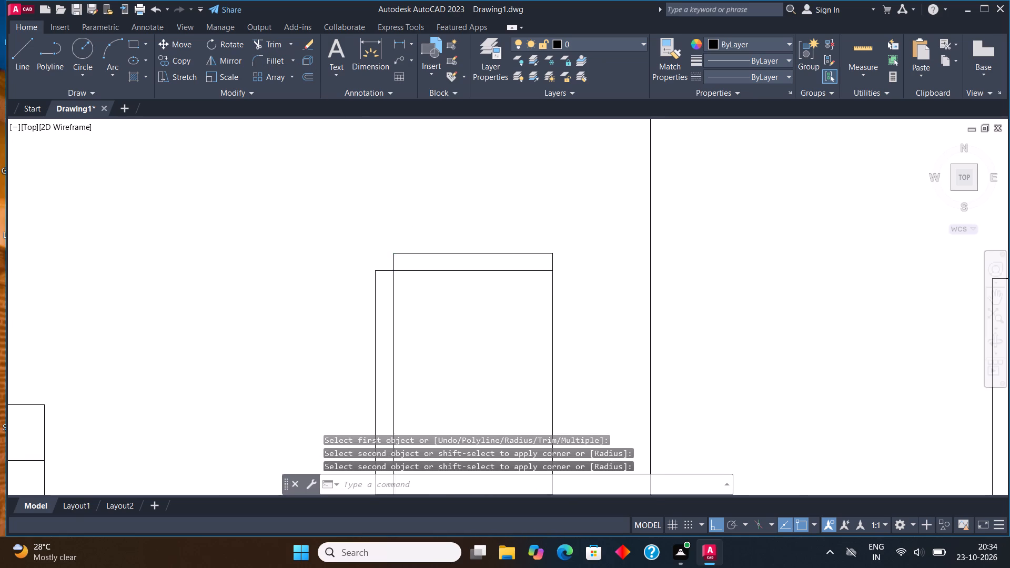
Stretch the chair's lower armrest line slightly downward to widen that strip.
{"action": "scroll", "coordinate": [491, 225], "scroll_direction": "down", "scroll_amount": 1}
{"action": "middle_click_drag", "start_coordinate": [501, 250], "coordinate": [507, 189]}
{"action": "scroll", "coordinate": [507, 189], "scroll_direction": "down", "scroll_amount": 1}
{"action": "scroll", "coordinate": [500, 300], "scroll_direction": "up", "scroll_amount": 2}
{"action": "scroll", "coordinate": [490, 251], "scroll_direction": "up", "scroll_amount": 2}
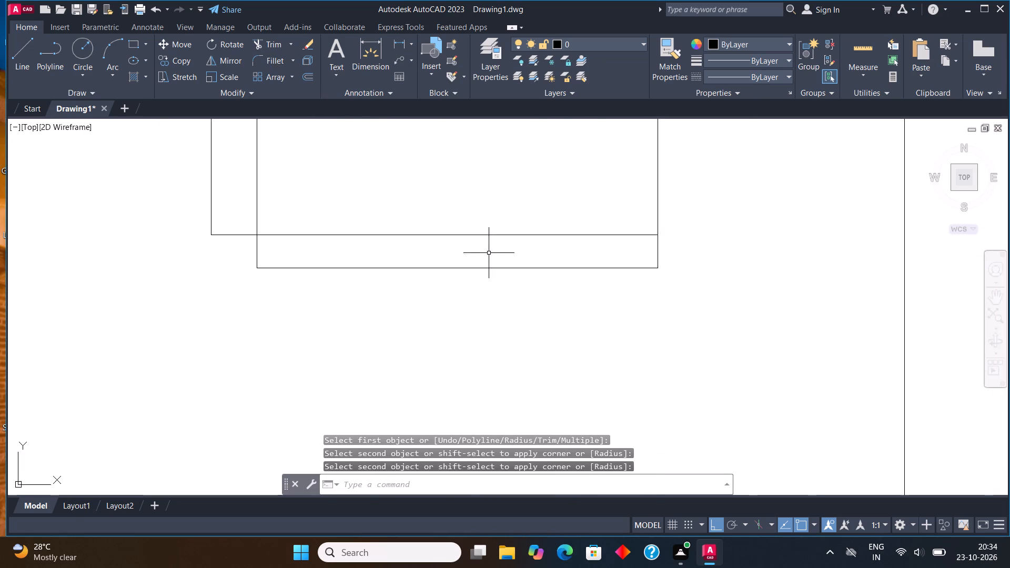
{"action": "left_click", "coordinate": [480, 262]}
{"action": "left_click", "coordinate": [446, 287]}
{"action": "left_click", "coordinate": [460, 266]}
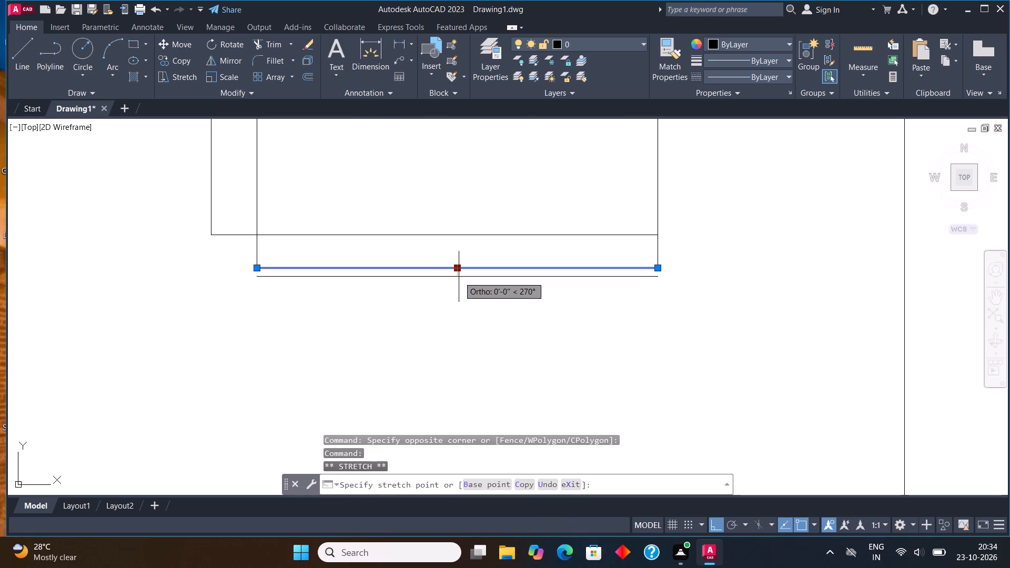
{"action": "left_click", "coordinate": [459, 279]}
{"action": "key", "text": "Escape"}
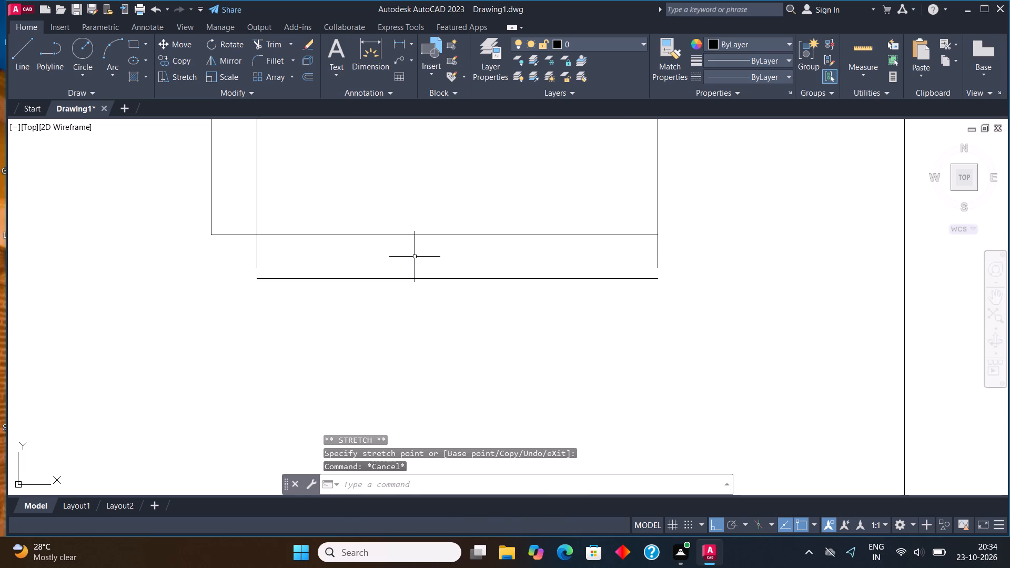
Fillet the lowered armrest line with its two side lines to close both bottom corners of the chair.
{"action": "left_click", "coordinate": [268, 58]}
{"action": "left_click", "coordinate": [256, 258]}
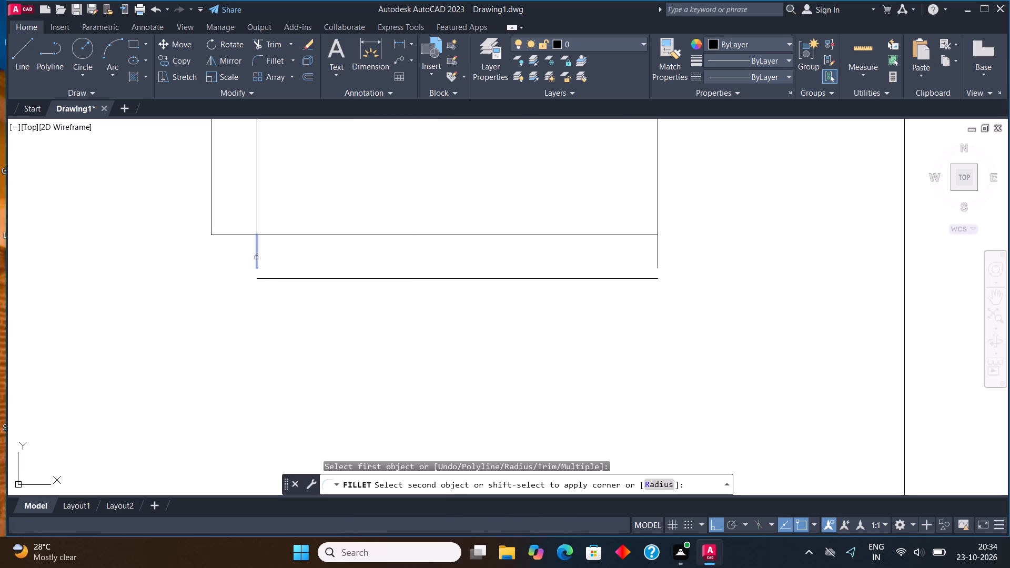
{"action": "left_click", "coordinate": [270, 279]}
{"action": "left_click", "coordinate": [264, 66]}
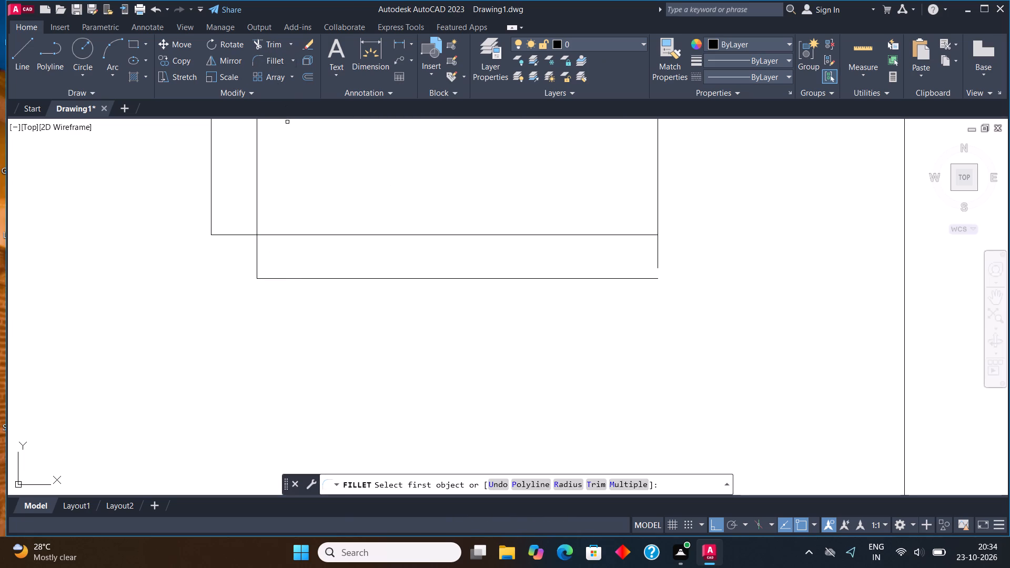
{"action": "left_click", "coordinate": [658, 254]}
{"action": "left_click", "coordinate": [639, 281]}
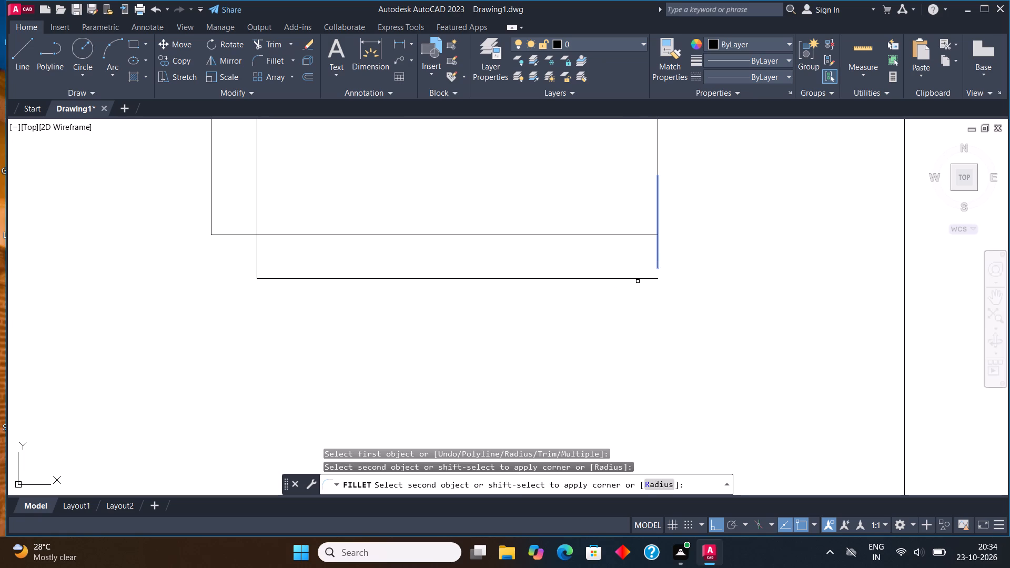
{"action": "left_click", "coordinate": [620, 279]}
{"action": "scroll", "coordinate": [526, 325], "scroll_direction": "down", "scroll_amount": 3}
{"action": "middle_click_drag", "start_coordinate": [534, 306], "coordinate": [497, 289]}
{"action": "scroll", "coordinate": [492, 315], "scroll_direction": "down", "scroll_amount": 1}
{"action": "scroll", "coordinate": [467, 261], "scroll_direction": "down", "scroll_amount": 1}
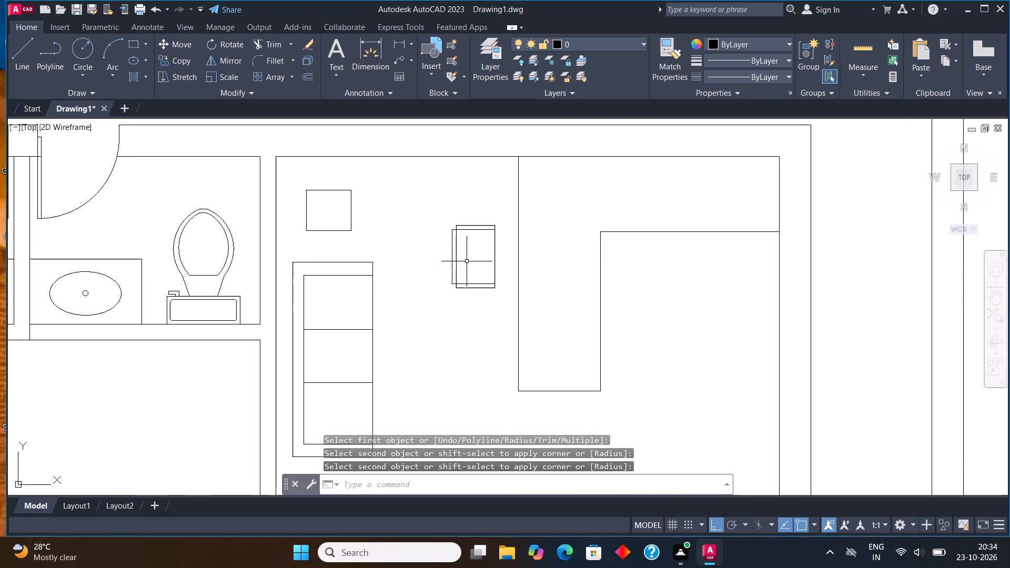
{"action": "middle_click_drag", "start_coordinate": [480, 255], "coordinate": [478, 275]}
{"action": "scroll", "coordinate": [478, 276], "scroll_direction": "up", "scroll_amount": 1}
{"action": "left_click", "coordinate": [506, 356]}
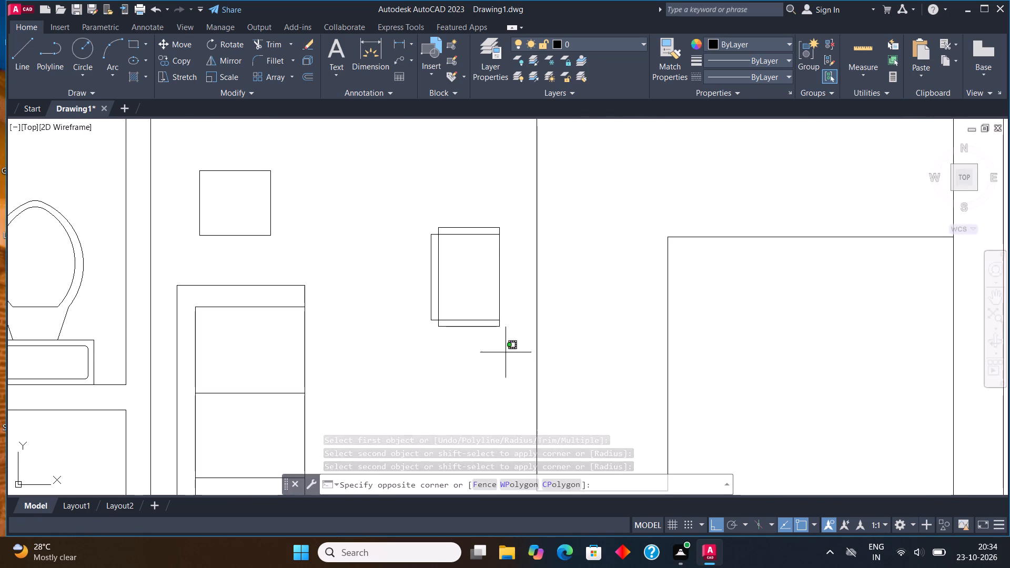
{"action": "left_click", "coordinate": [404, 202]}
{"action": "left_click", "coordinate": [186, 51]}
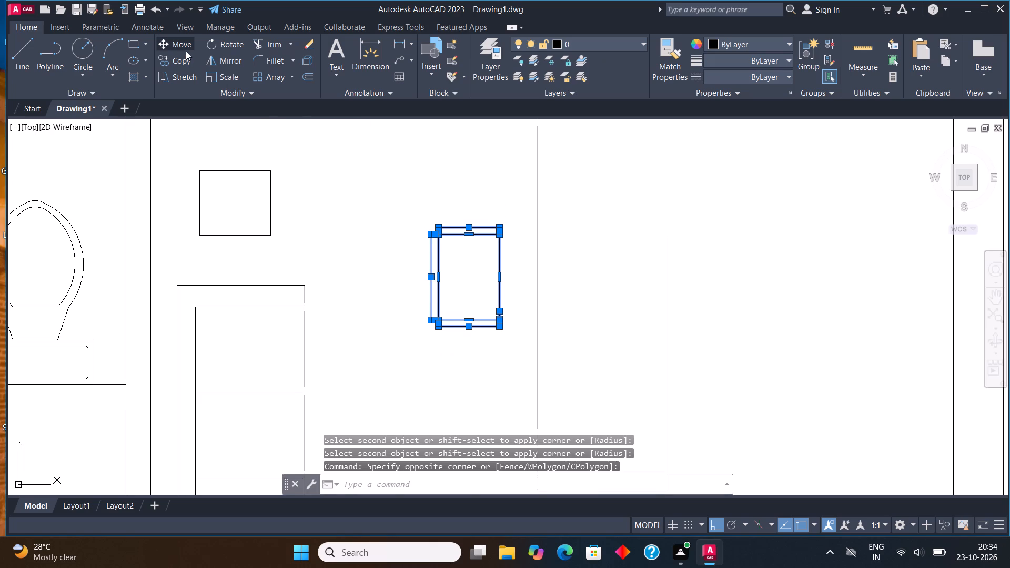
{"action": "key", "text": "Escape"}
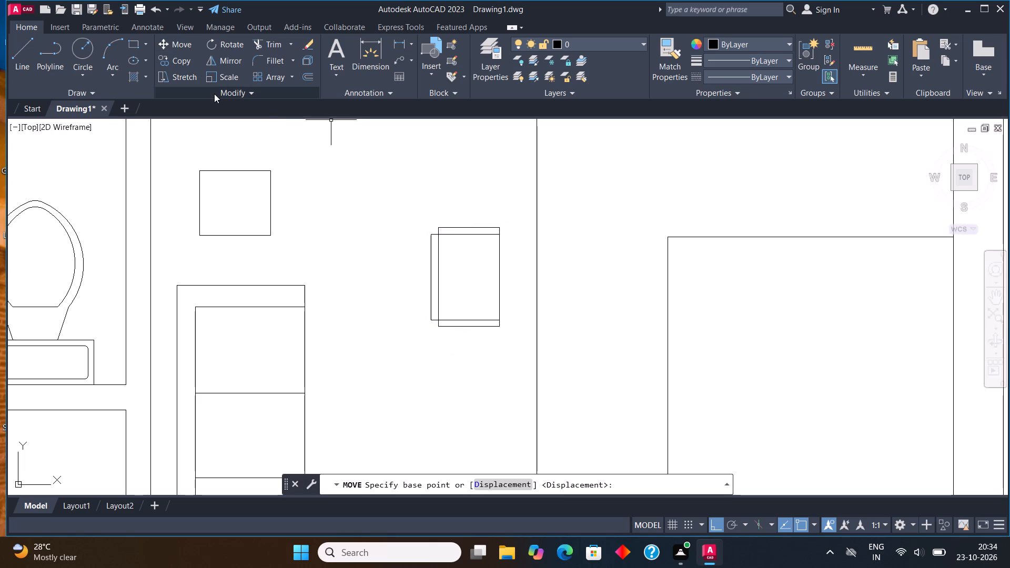
Copy the whole chair from its seat centre to about 1'-11" directly below, between the sofa and the desk.
{"action": "left_click", "coordinate": [502, 342]}
{"action": "left_click", "coordinate": [427, 210]}
{"action": "scroll", "coordinate": [428, 220], "scroll_direction": "down", "scroll_amount": 1}
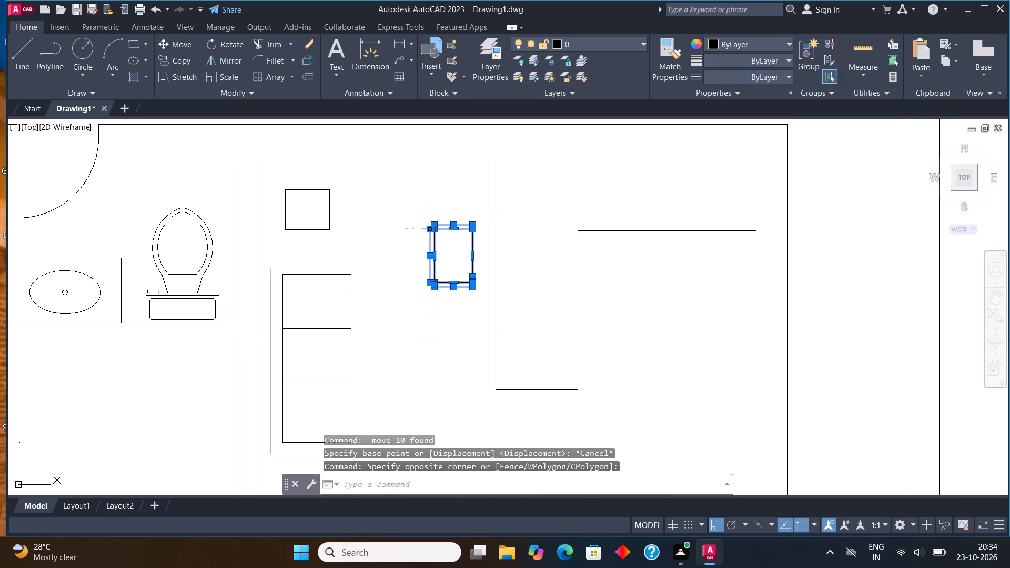
{"action": "left_click", "coordinate": [180, 60]}
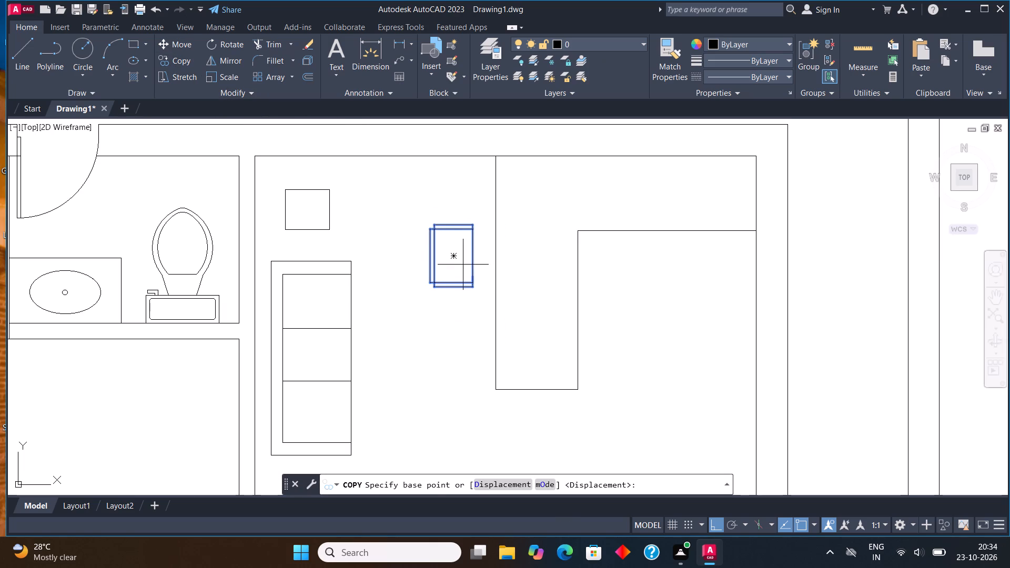
{"action": "left_click", "coordinate": [453, 255]}
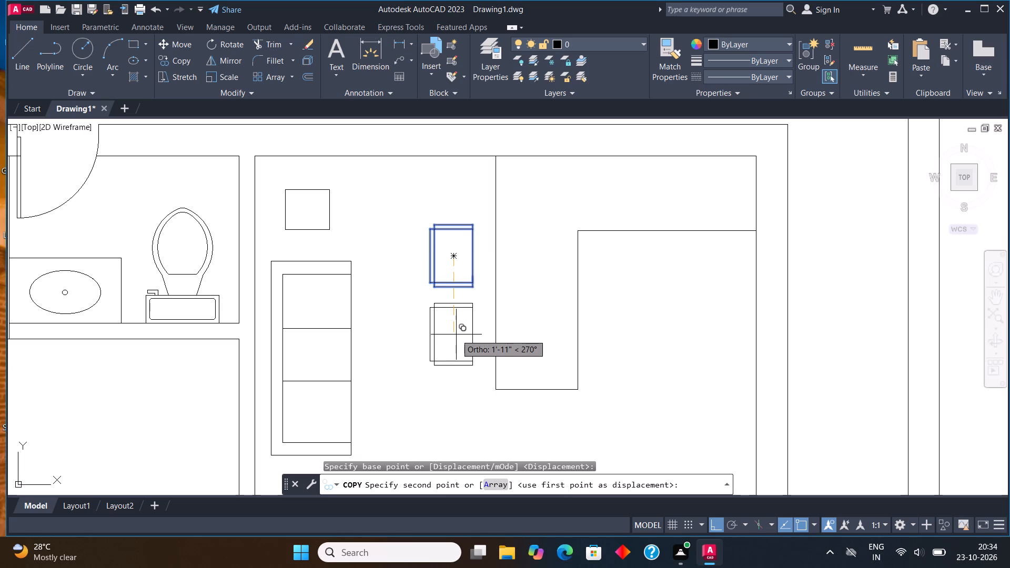
{"action": "left_click", "coordinate": [456, 334]}
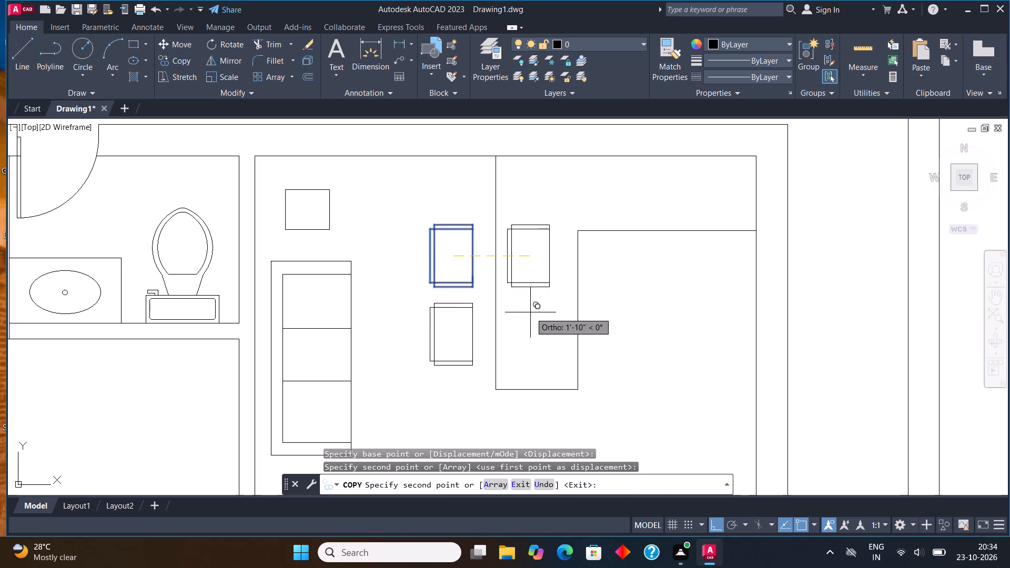
Place another copy of the chair about 14'-6" horizontally to the right, outside the boundary wall.
{"action": "scroll", "coordinate": [553, 313], "scroll_direction": "down", "scroll_amount": 2}
{"action": "scroll", "coordinate": [792, 287], "scroll_direction": "up", "scroll_amount": 1}
{"action": "middle_click", "coordinate": [723, 282]}
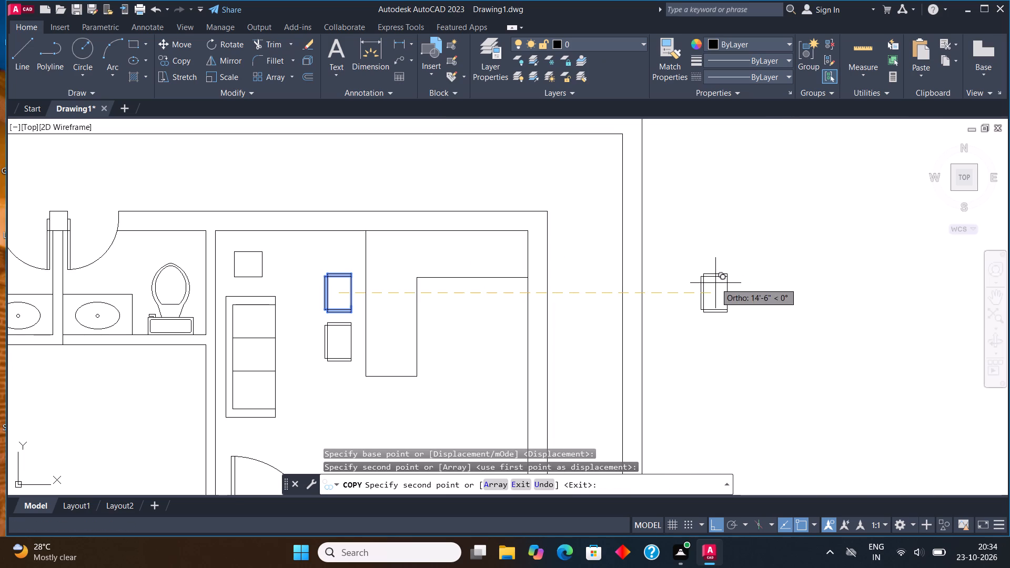
{"action": "left_click", "coordinate": [713, 283]}
{"action": "key", "text": "Escape"}
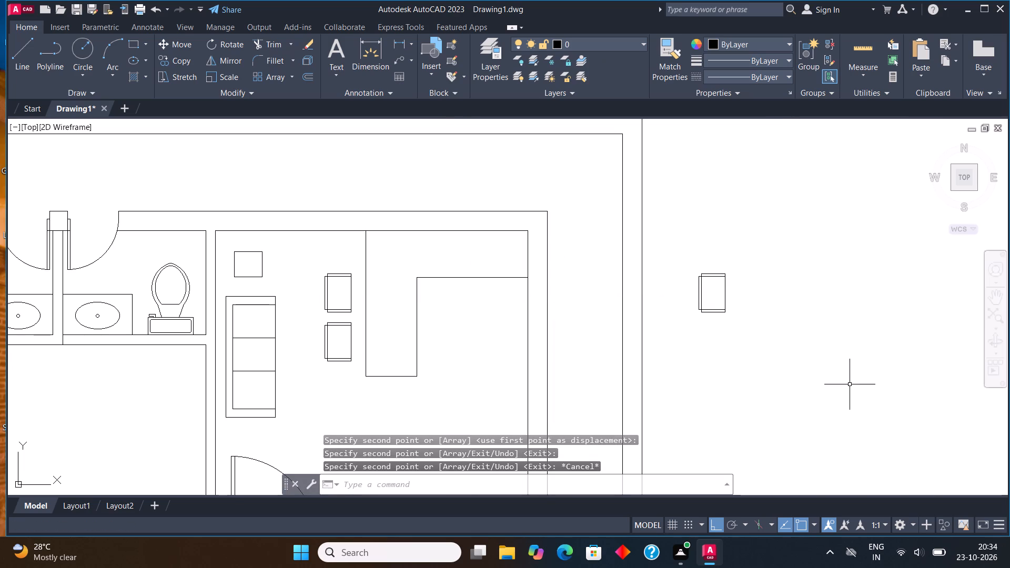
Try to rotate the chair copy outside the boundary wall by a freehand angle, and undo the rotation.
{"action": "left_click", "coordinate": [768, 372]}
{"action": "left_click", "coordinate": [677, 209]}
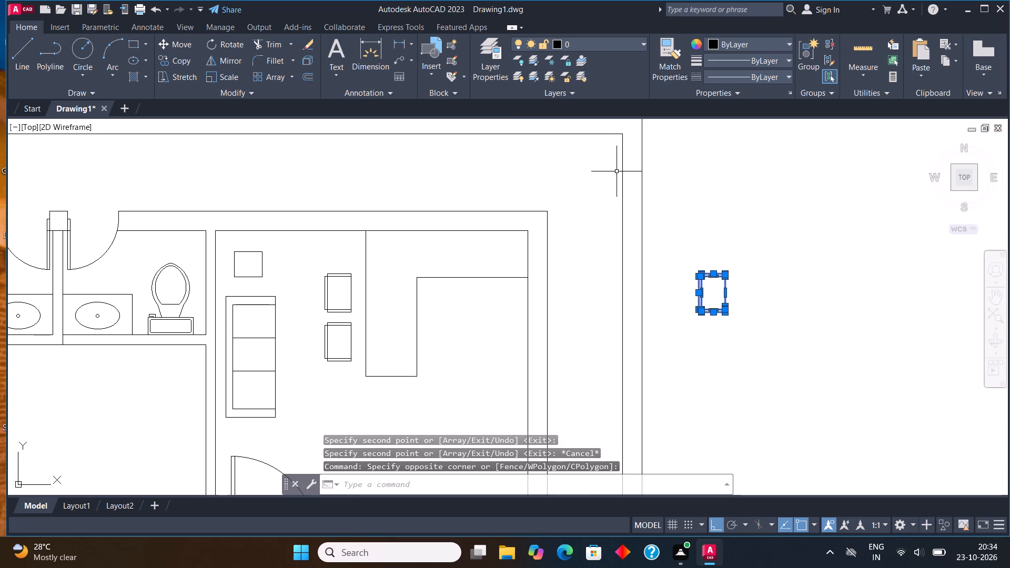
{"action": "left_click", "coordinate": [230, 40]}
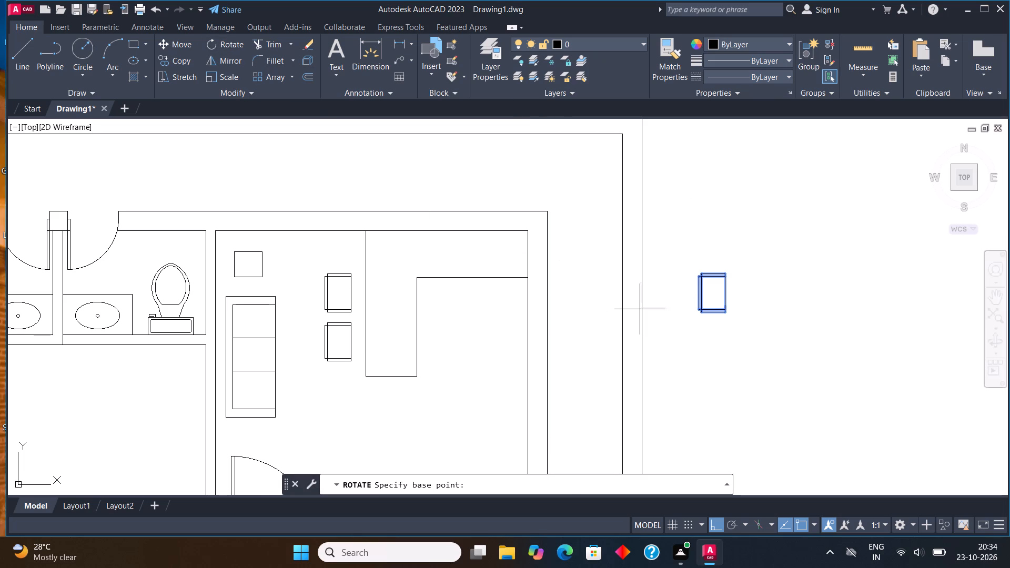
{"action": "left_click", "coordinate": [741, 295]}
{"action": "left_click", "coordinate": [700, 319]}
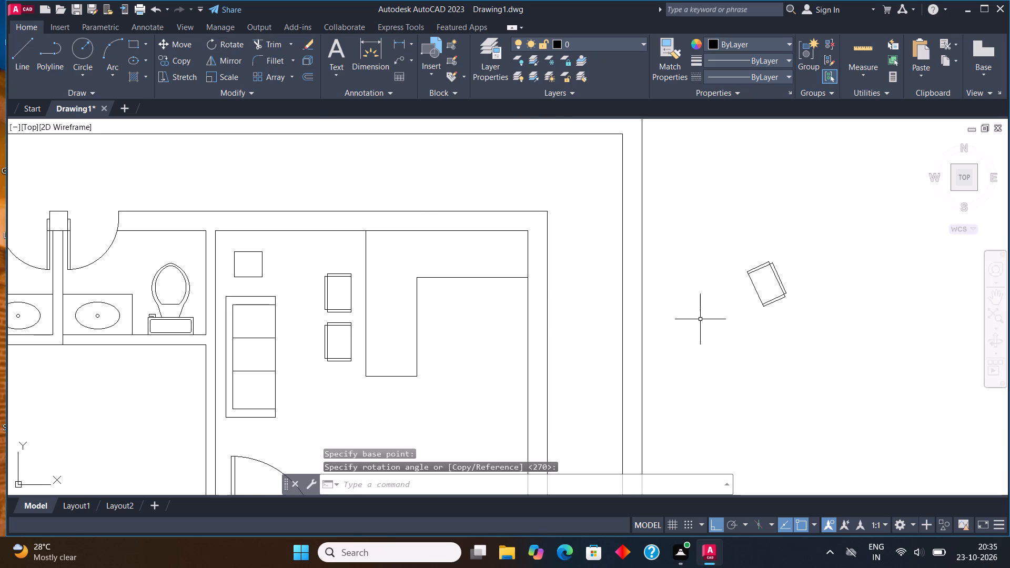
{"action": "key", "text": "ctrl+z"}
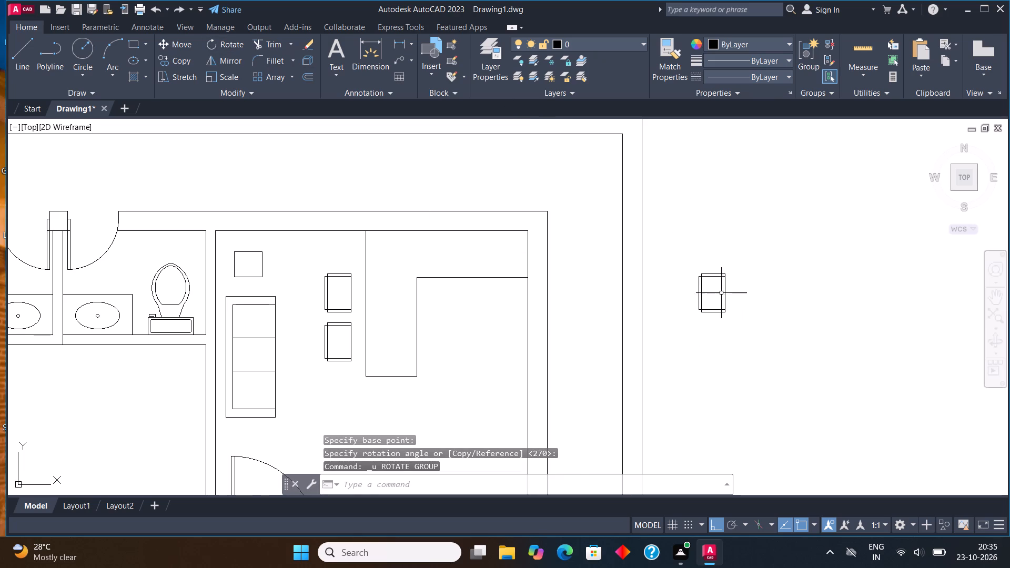
Rotate the chair copy outside the boundary wall by 180 degrees.
{"action": "left_click", "coordinate": [736, 331]}
{"action": "left_click", "coordinate": [680, 245]}
{"action": "left_click", "coordinate": [229, 40]}
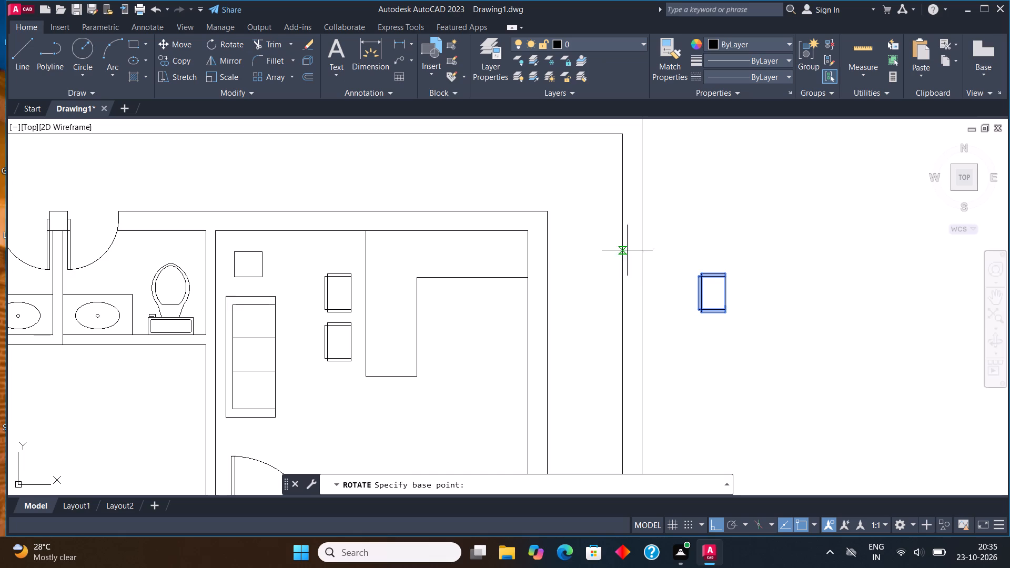
{"action": "left_click", "coordinate": [735, 289]}
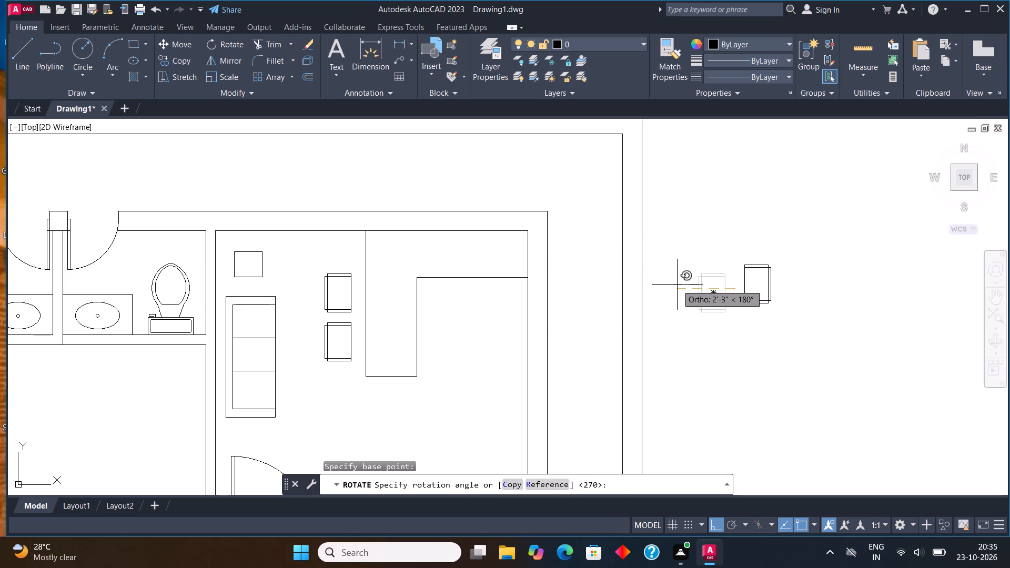
{"action": "left_click", "coordinate": [676, 285]}
Move the rotated chair from its open seat edge onto the inner edge of the L-shaped desk.
{"action": "left_click_drag", "start_coordinate": [854, 334], "coordinate": [835, 308]}
{"action": "left_click", "coordinate": [715, 224]}
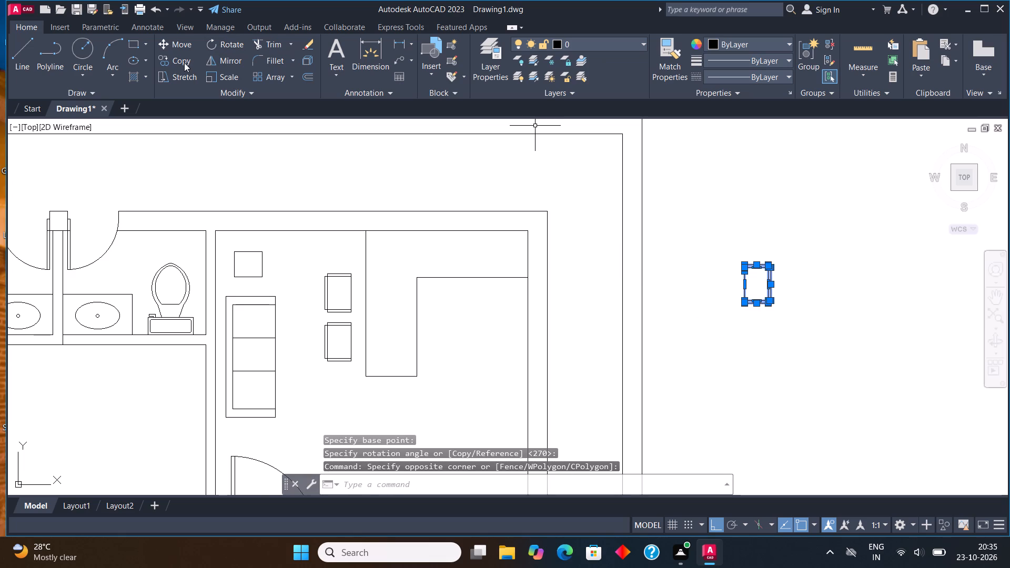
{"action": "left_click", "coordinate": [194, 43]}
{"action": "left_click", "coordinate": [744, 288]}
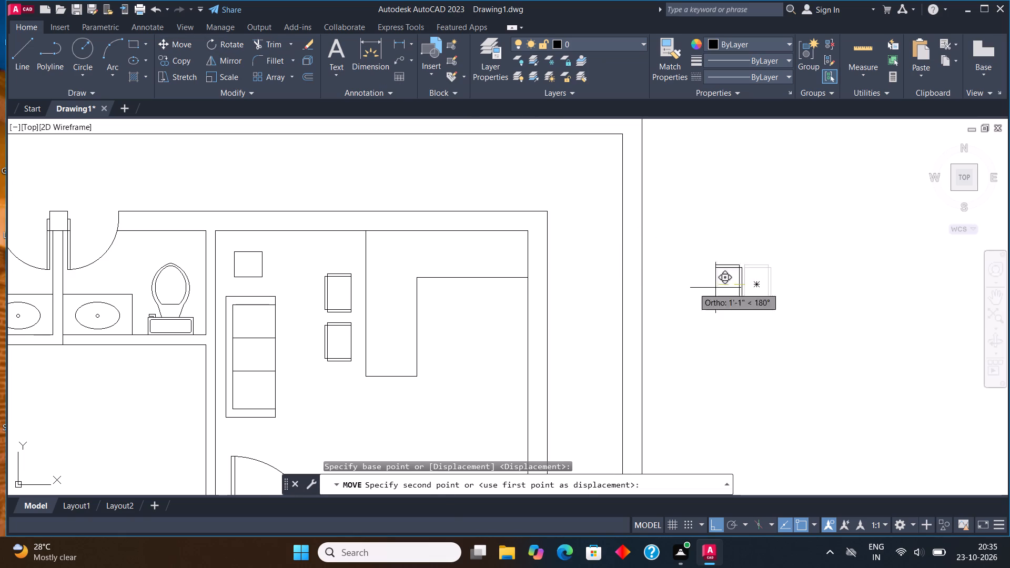
{"action": "scroll", "coordinate": [479, 303], "scroll_direction": "up", "scroll_amount": 2}
{"action": "key", "text": "F8"}
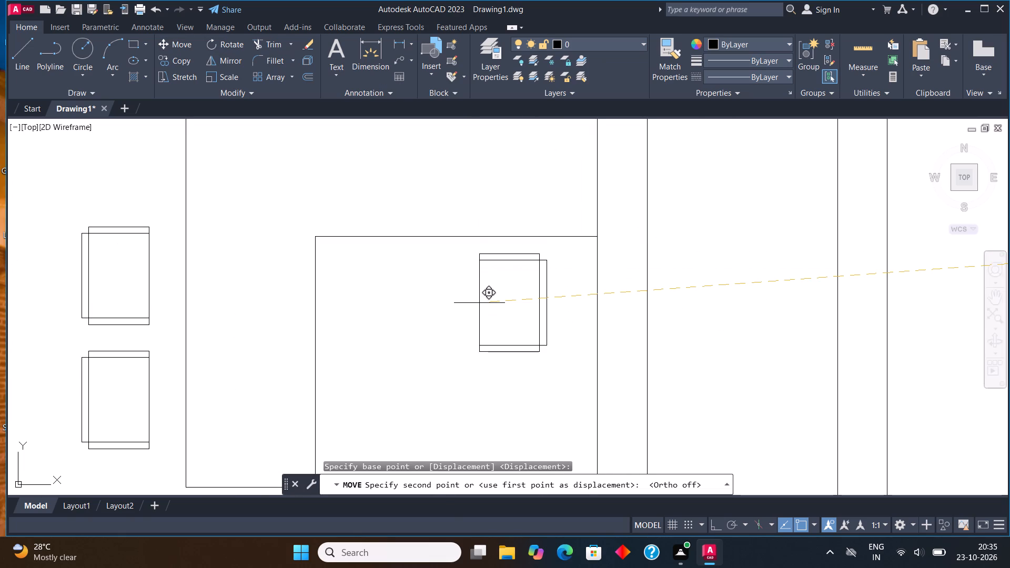
{"action": "scroll", "coordinate": [484, 294], "scroll_direction": "down", "scroll_amount": 2}
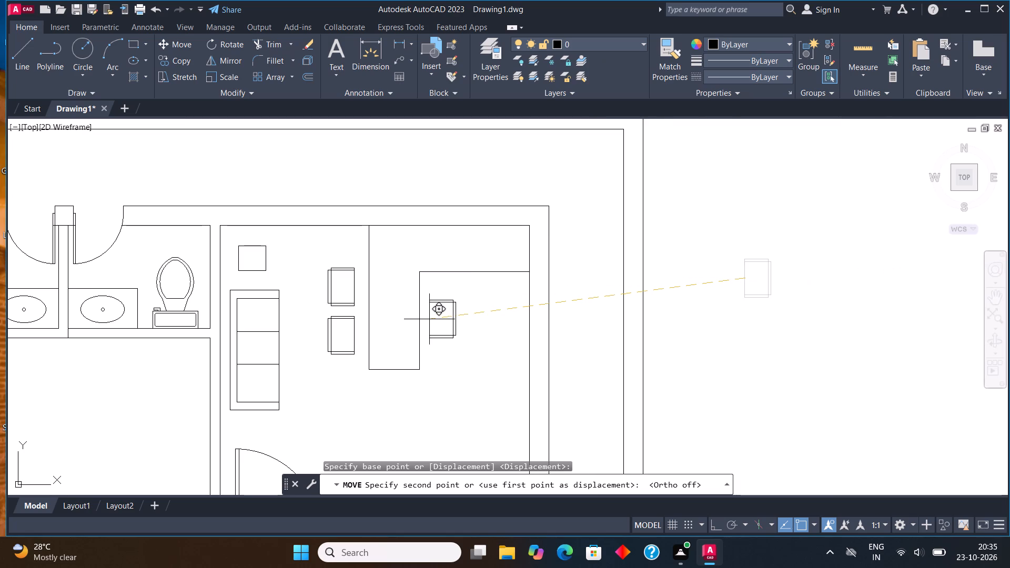
{"action": "left_click", "coordinate": [422, 316]}
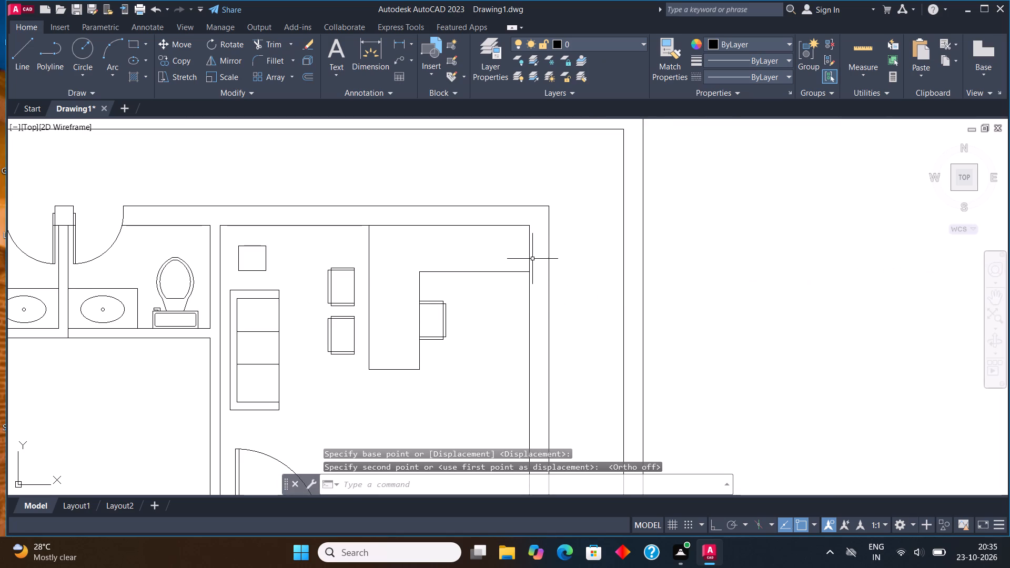
{"action": "key", "text": "Escape"}
Shift the chair slightly upward along the inner edge of the L-shaped desk.
{"action": "scroll", "coordinate": [458, 350], "scroll_direction": "up", "scroll_amount": 2}
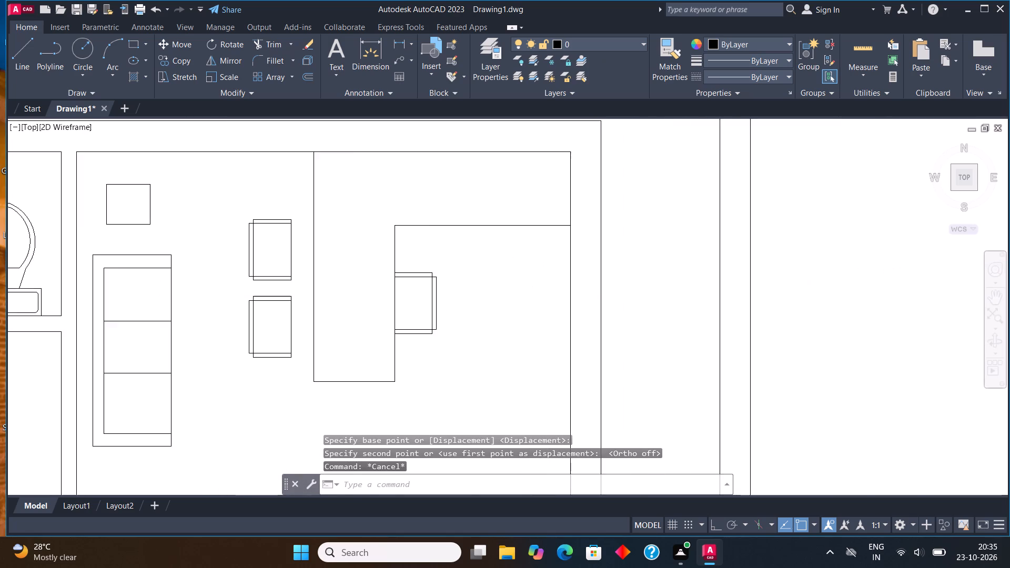
{"action": "left_click_drag", "start_coordinate": [458, 350], "coordinate": [451, 339]}
{"action": "left_click", "coordinate": [396, 191]}
{"action": "left_click", "coordinate": [176, 44]}
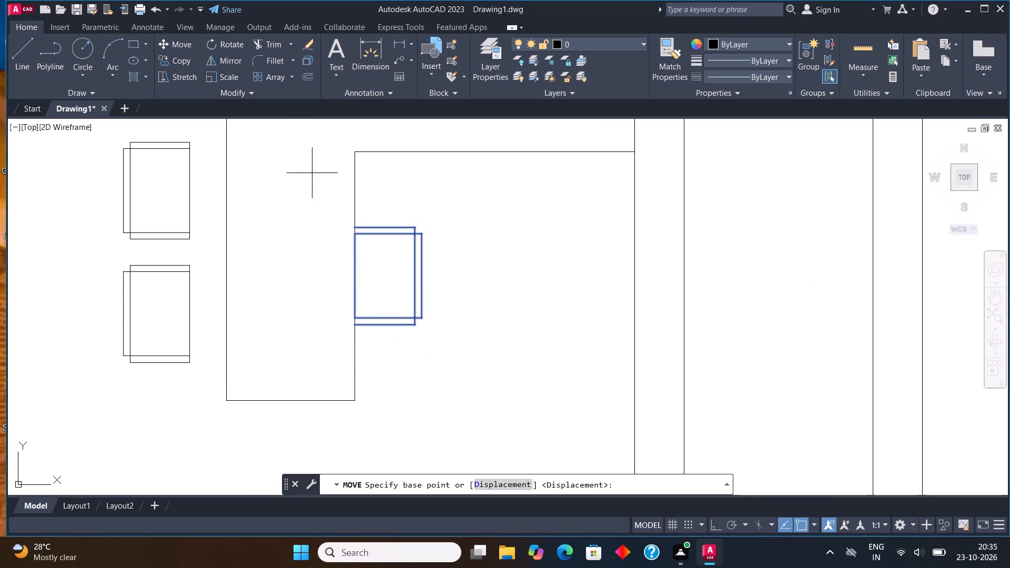
{"action": "left_click", "coordinate": [353, 271]}
{"action": "left_click", "coordinate": [353, 257]}
{"action": "scroll", "coordinate": [573, 217], "scroll_direction": "down", "scroll_amount": 2}
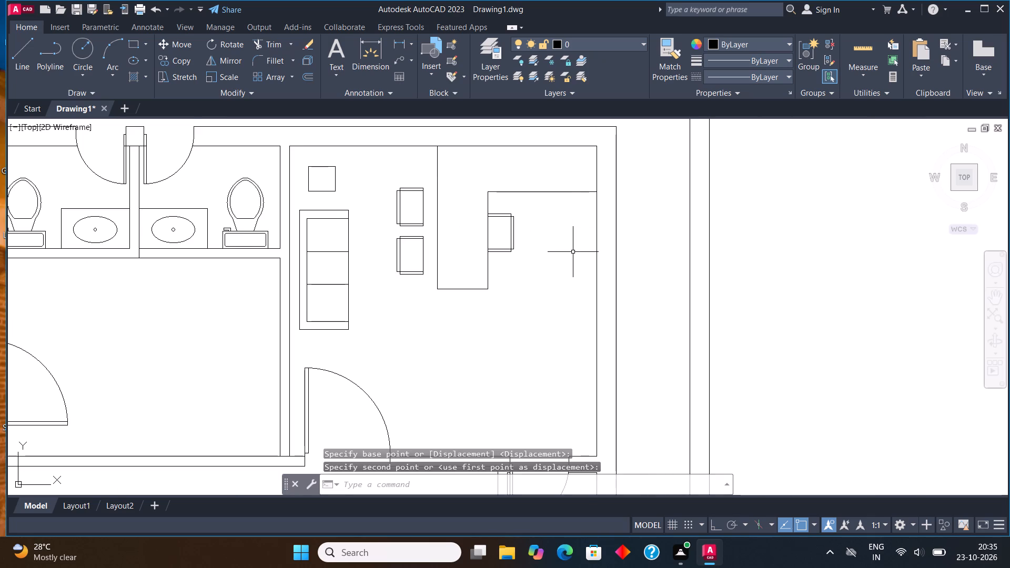
Draw a rectangle against the partition beside the small door, from the wall stub's outer corner up to the wall above.
{"action": "scroll", "coordinate": [569, 251], "scroll_direction": "down", "scroll_amount": 1}
{"action": "middle_click_drag", "start_coordinate": [563, 240], "coordinate": [551, 204]}
{"action": "scroll", "coordinate": [544, 231], "scroll_direction": "down", "scroll_amount": 1}
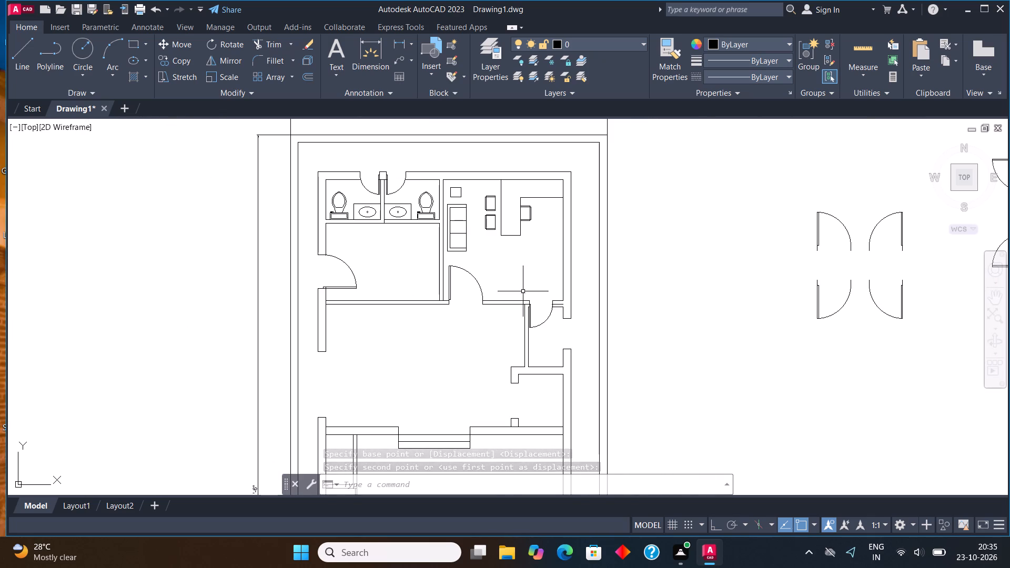
{"action": "middle_click_drag", "start_coordinate": [555, 339], "coordinate": [561, 317]}
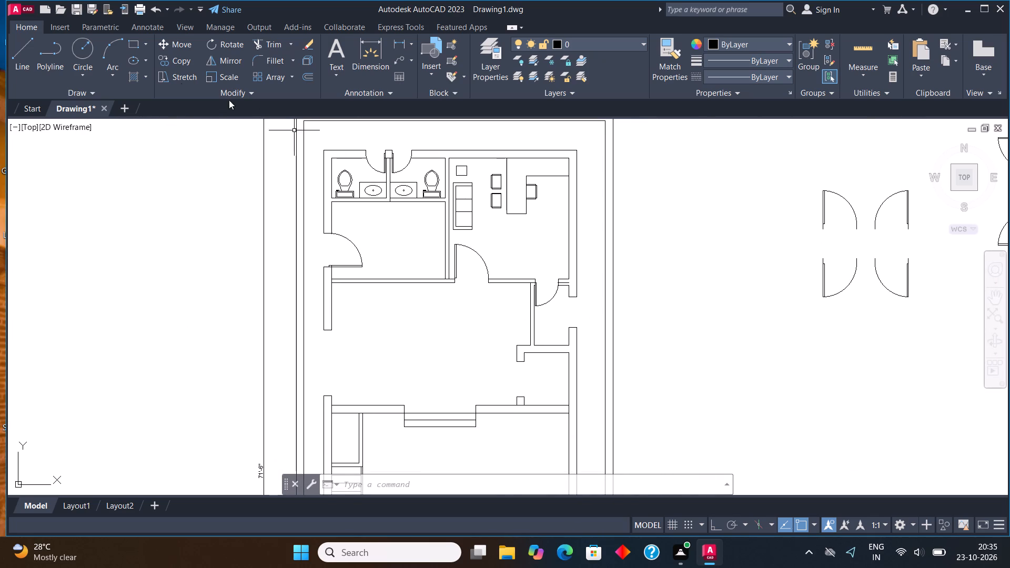
{"action": "left_click", "coordinate": [139, 45]}
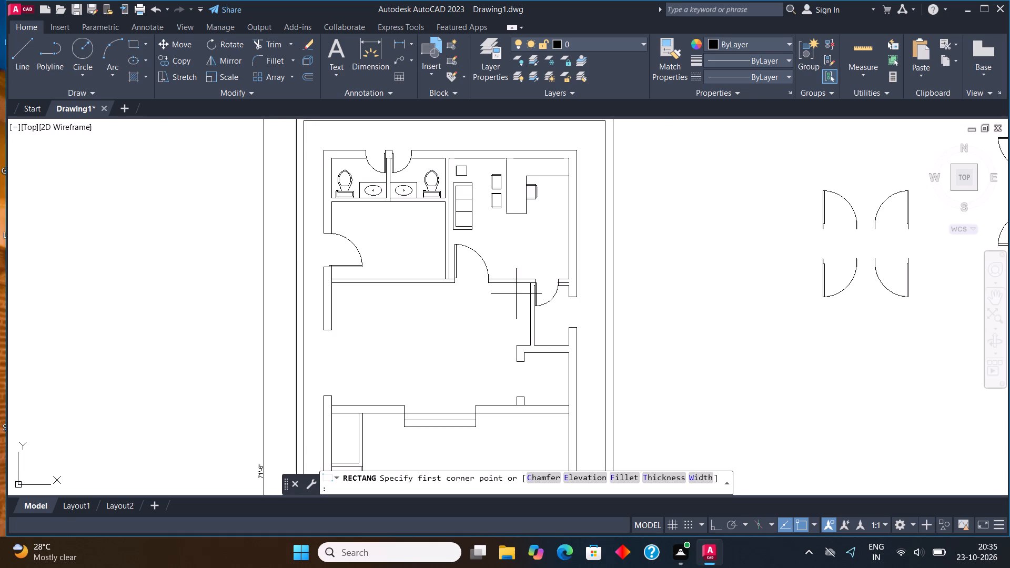
{"action": "scroll", "coordinate": [524, 303], "scroll_direction": "up", "scroll_amount": 2}
{"action": "left_click", "coordinate": [500, 408]}
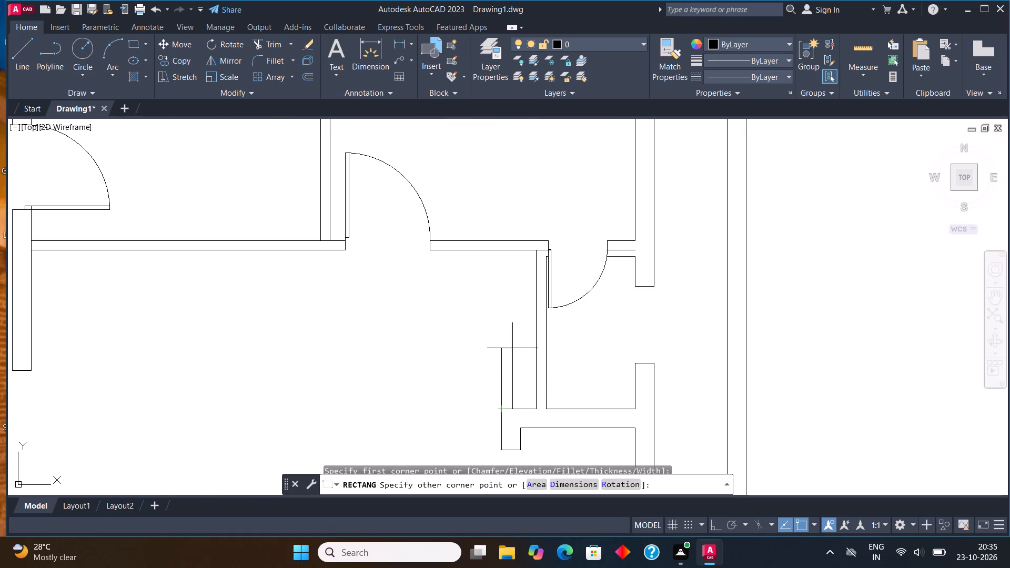
{"action": "left_click", "coordinate": [537, 249]}
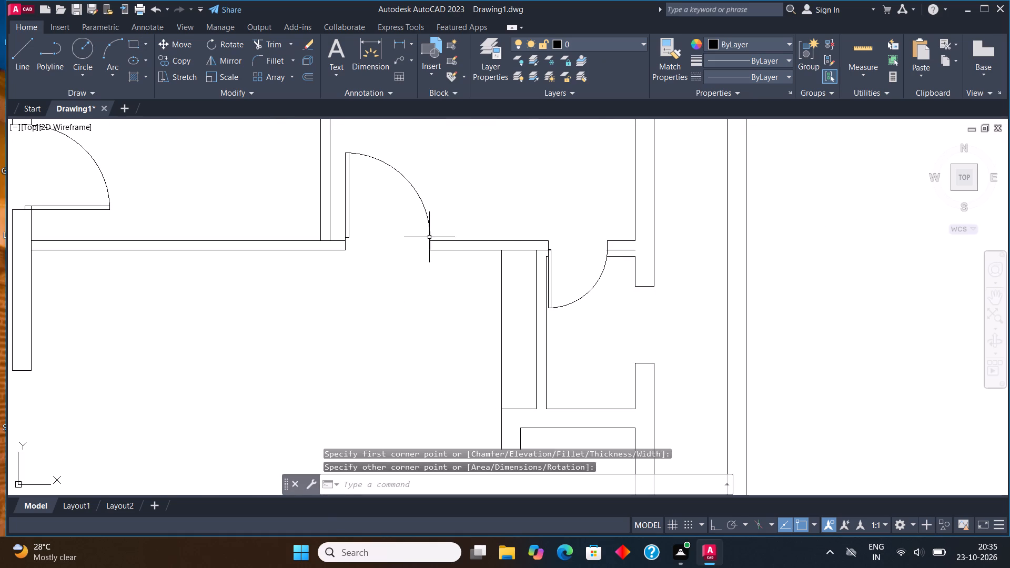
Draw a freehand upright rectangular desk in the hall, facing the narrow rectangle along the partition.
{"action": "left_click", "coordinate": [128, 44]}
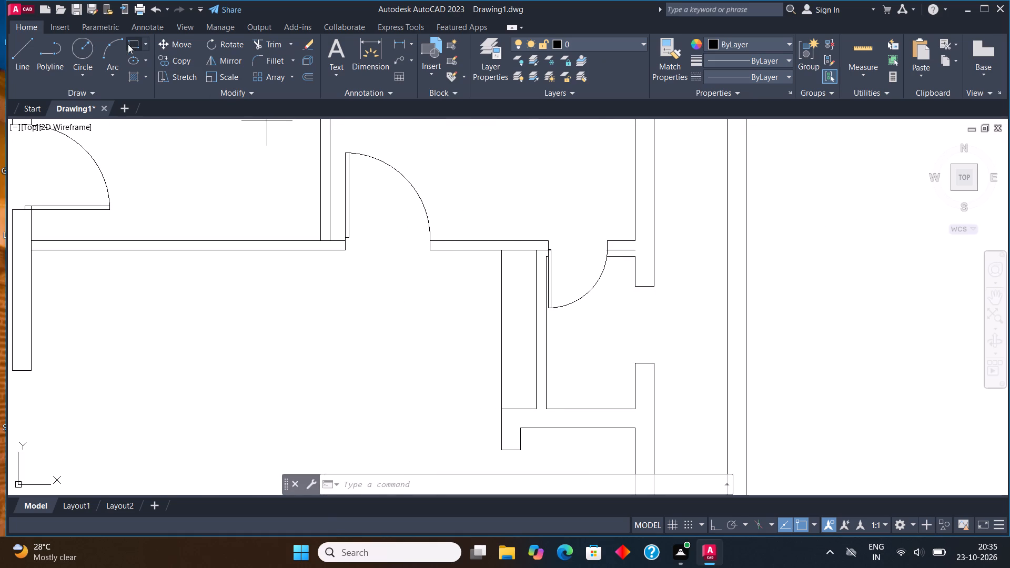
{"action": "scroll", "coordinate": [469, 292], "scroll_direction": "down", "scroll_amount": 3}
{"action": "middle_click_drag", "start_coordinate": [469, 289], "coordinate": [470, 265]}
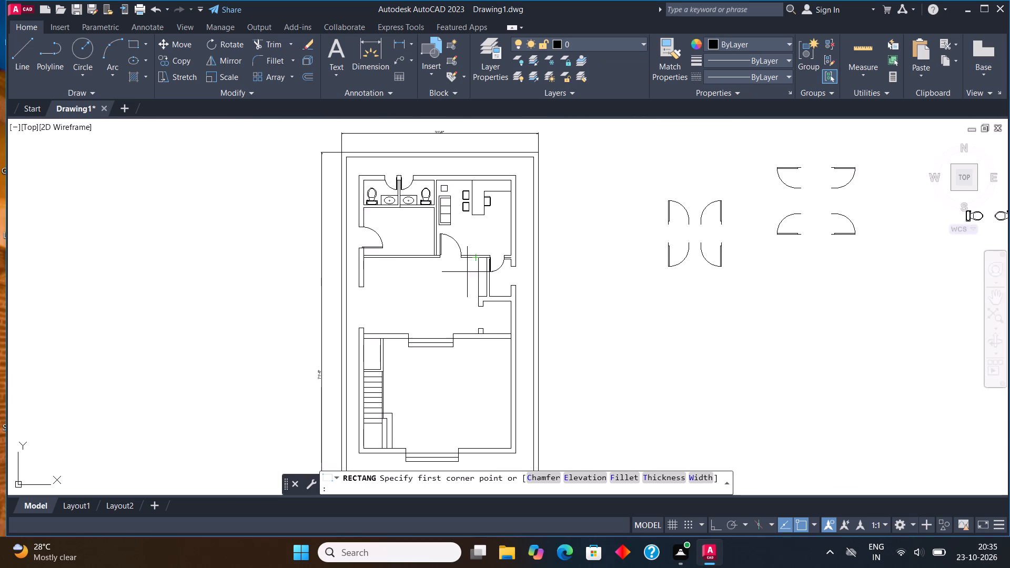
{"action": "scroll", "coordinate": [464, 282], "scroll_direction": "up", "scroll_amount": 4}
{"action": "scroll", "coordinate": [471, 251], "scroll_direction": "down", "scroll_amount": 1}
{"action": "middle_click_drag", "start_coordinate": [476, 273], "coordinate": [480, 305]}
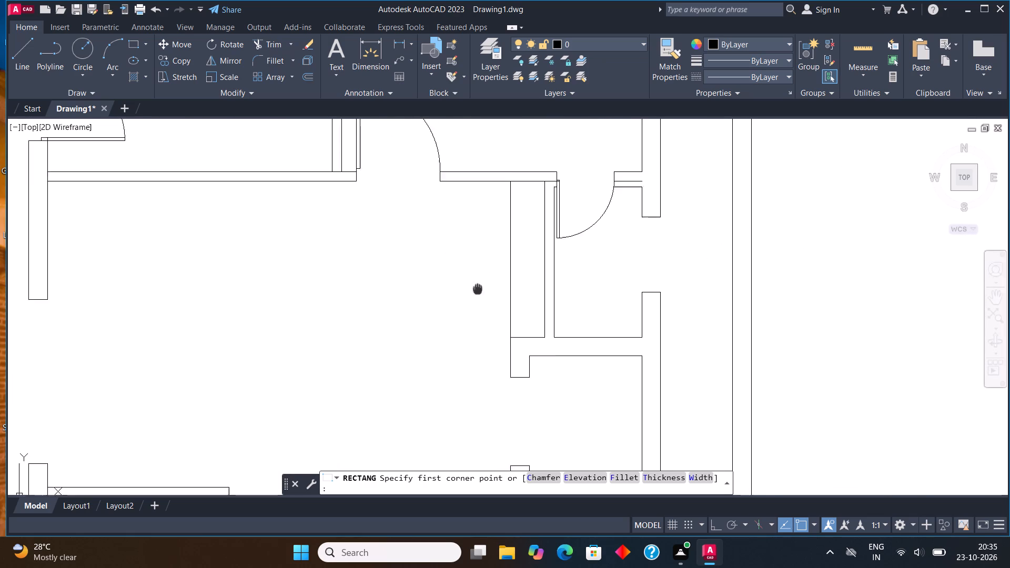
{"action": "middle_click_drag", "start_coordinate": [480, 305], "coordinate": [483, 342]}
{"action": "left_click", "coordinate": [475, 290]}
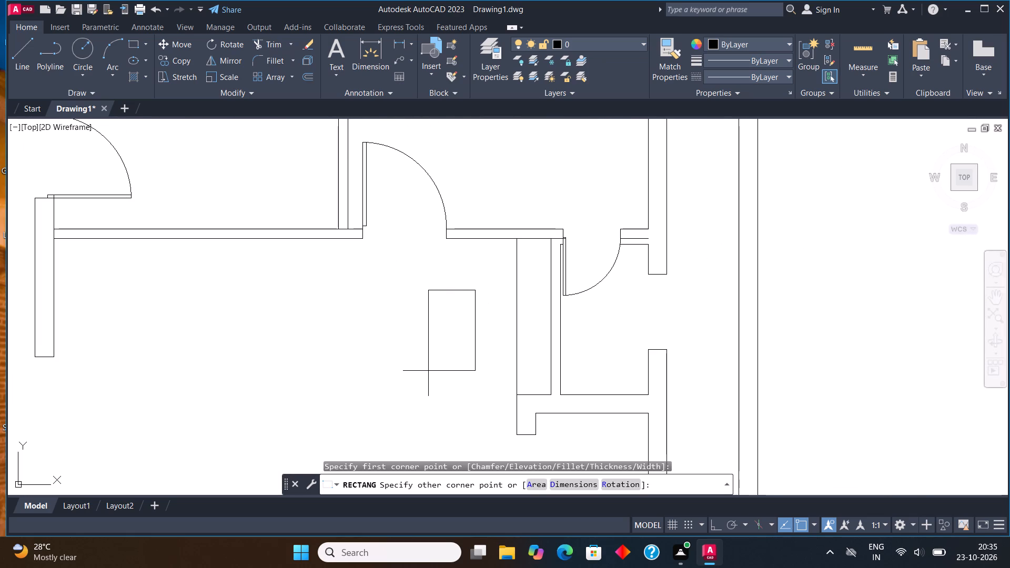
{"action": "left_click", "coordinate": [427, 371]}
Copy the chair from the L-shaped desk to the midpoint of the new hall desk's edge facing the partition.
{"action": "middle_click_drag", "start_coordinate": [520, 218], "coordinate": [535, 376]}
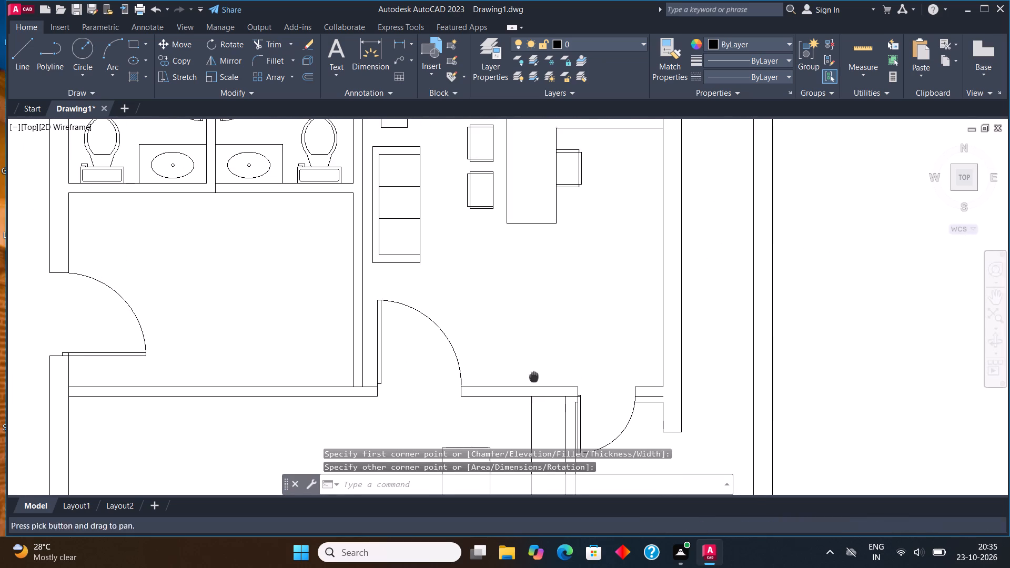
{"action": "left_click", "coordinate": [584, 202]}
{"action": "left_click", "coordinate": [570, 146]}
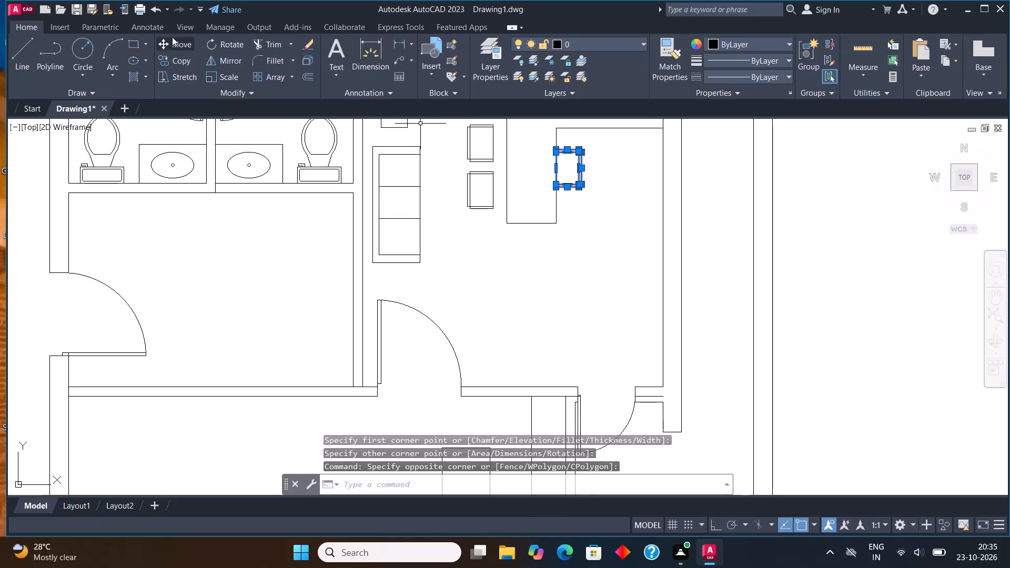
{"action": "left_click", "coordinate": [176, 56]}
{"action": "left_click", "coordinate": [554, 172]}
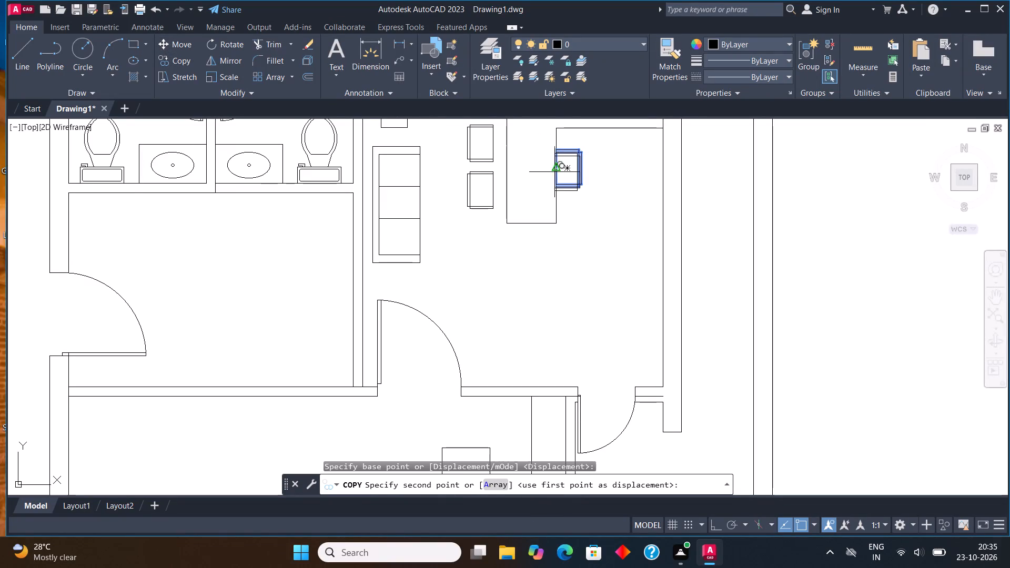
{"action": "scroll", "coordinate": [621, 167], "scroll_direction": "down", "scroll_amount": 1}
{"action": "scroll", "coordinate": [548, 360], "scroll_direction": "up", "scroll_amount": 2}
{"action": "left_click", "coordinate": [522, 381]}
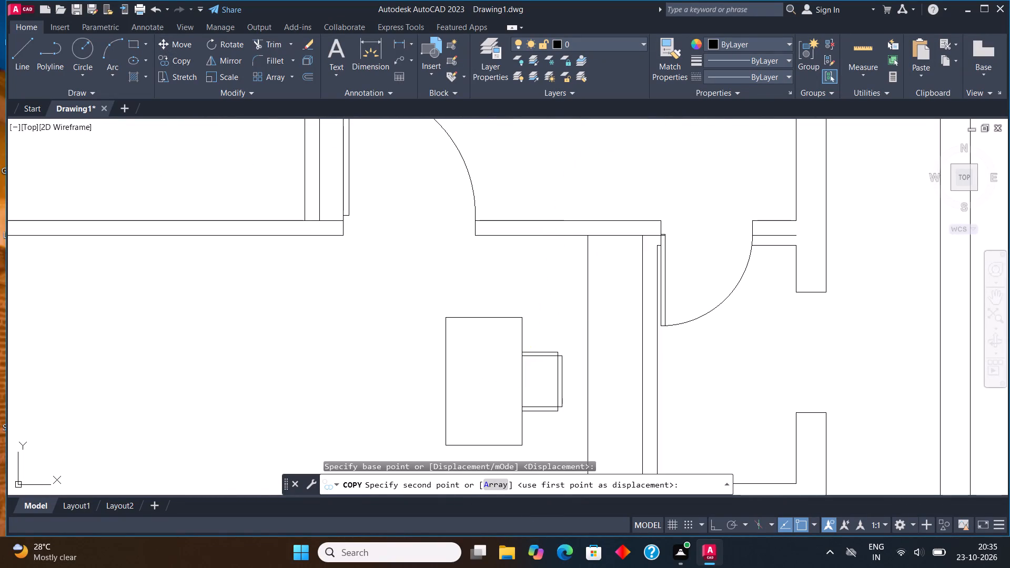
{"action": "key", "text": "Escape"}
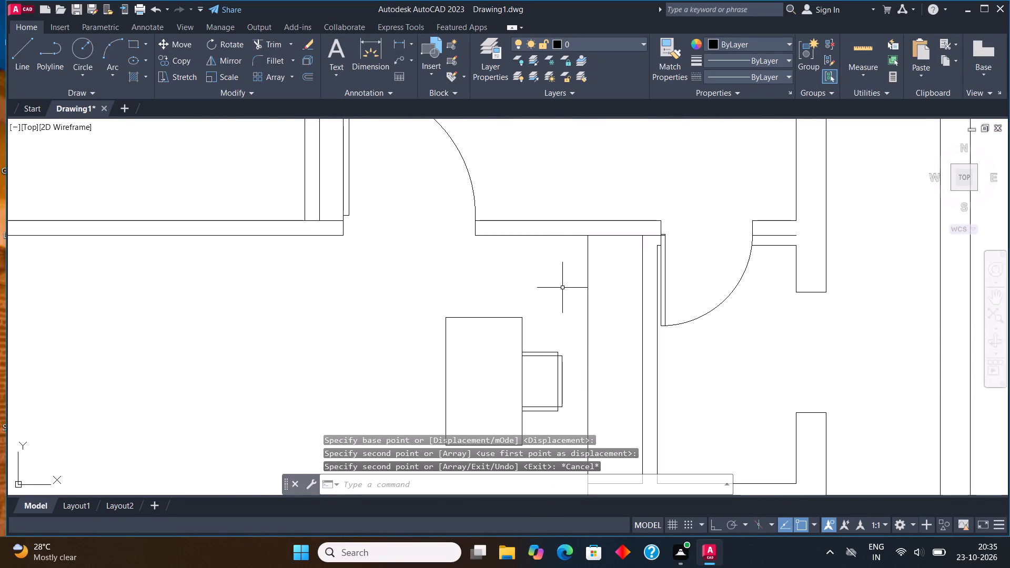
Move the hall desk and its chair together so the chair's back meets the narrow rectangle along the partition.
{"action": "scroll", "coordinate": [543, 282], "scroll_direction": "down", "scroll_amount": 1}
{"action": "scroll", "coordinate": [548, 377], "scroll_direction": "up", "scroll_amount": 1}
{"action": "left_click", "coordinate": [567, 384]}
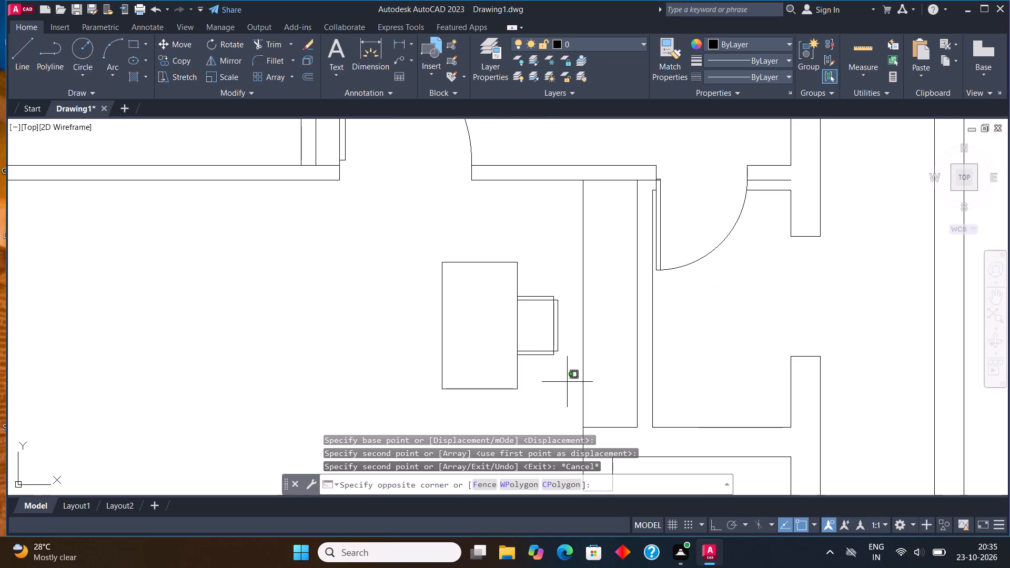
{"action": "left_click", "coordinate": [500, 252]}
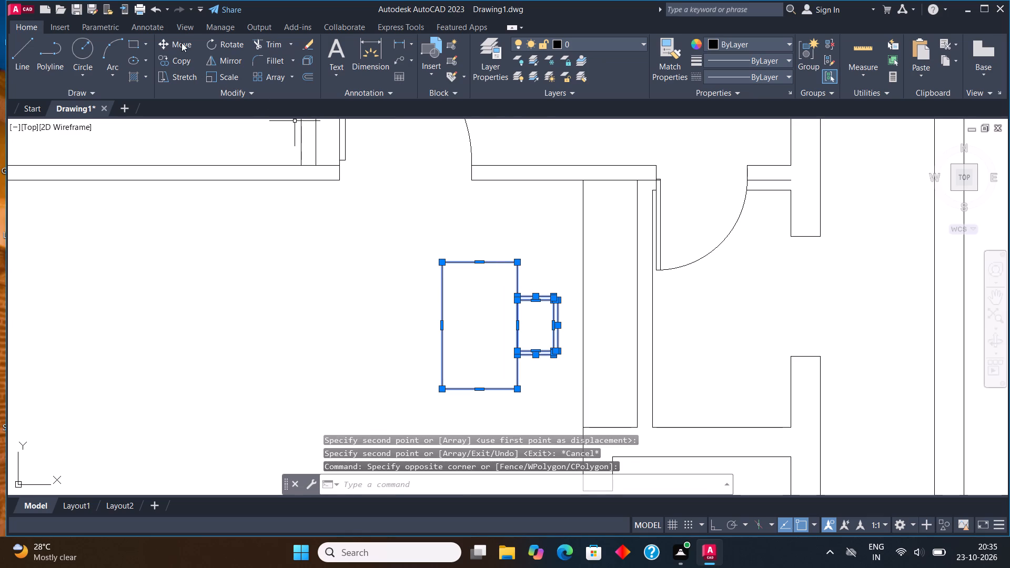
{"action": "left_click", "coordinate": [181, 43]}
{"action": "scroll", "coordinate": [565, 331], "scroll_direction": "up", "scroll_amount": 1}
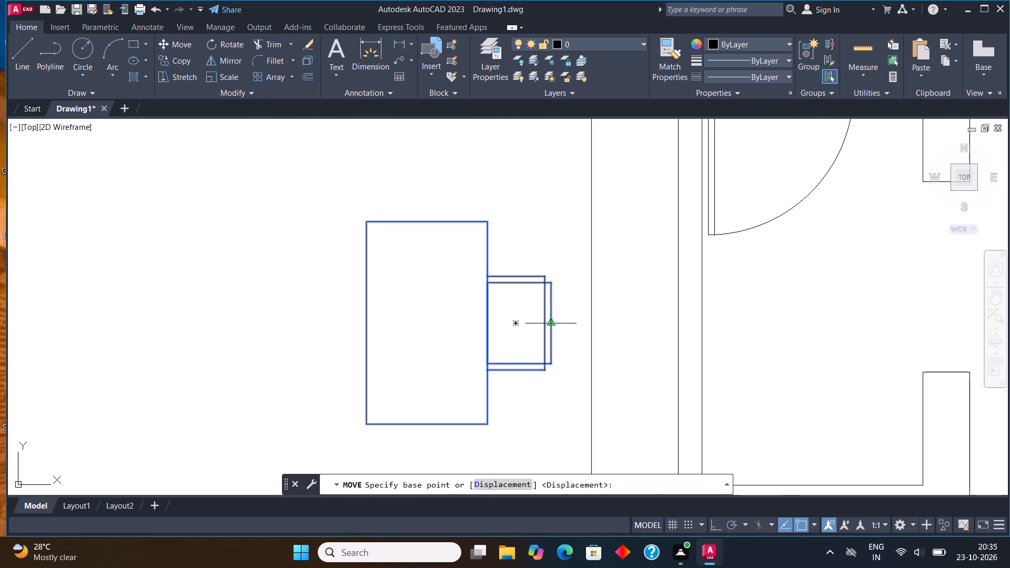
{"action": "left_click", "coordinate": [554, 321]}
{"action": "left_click_drag", "start_coordinate": [588, 306], "coordinate": [584, 314]}
{"action": "scroll", "coordinate": [511, 328], "scroll_direction": "down", "scroll_amount": 3}
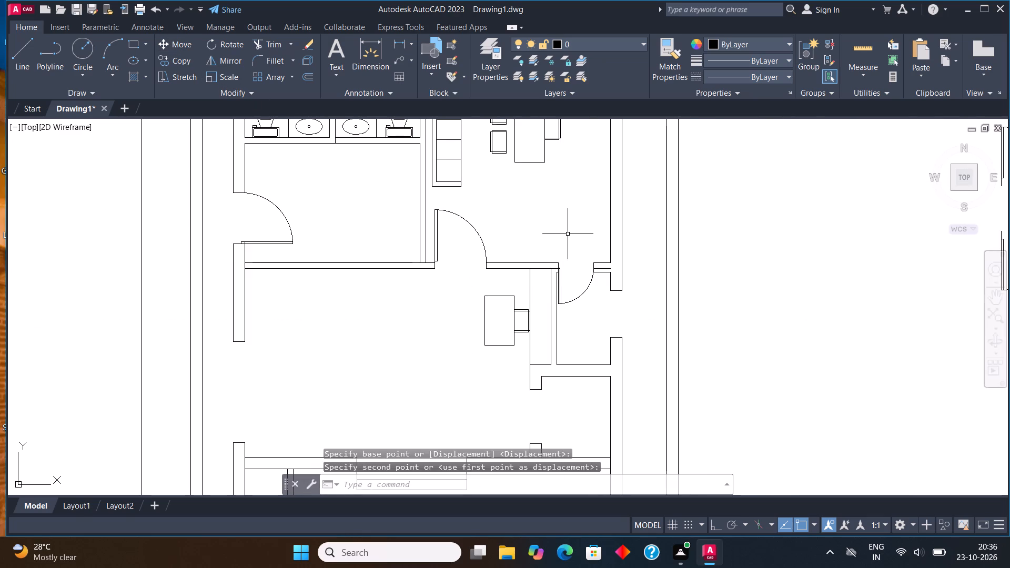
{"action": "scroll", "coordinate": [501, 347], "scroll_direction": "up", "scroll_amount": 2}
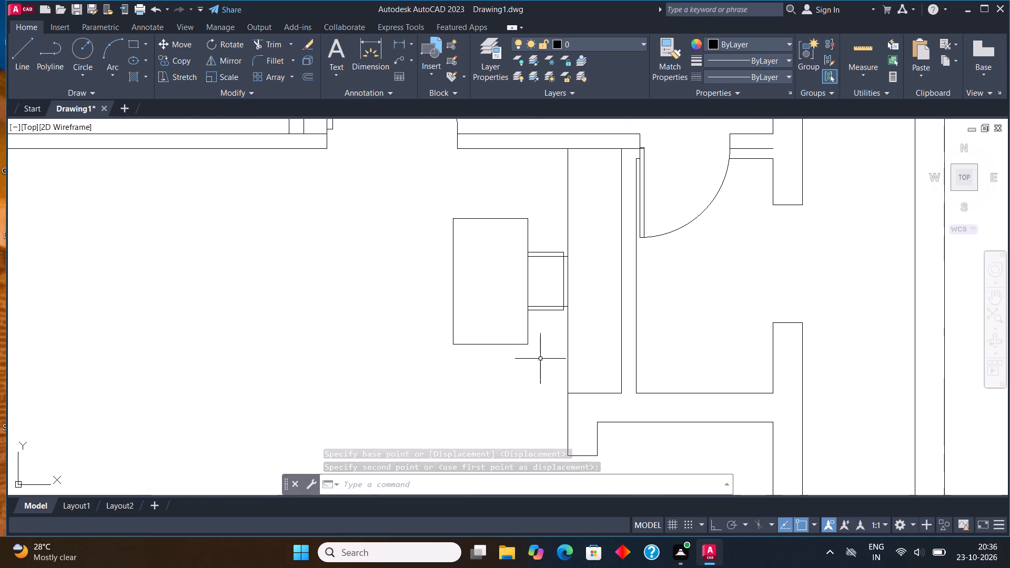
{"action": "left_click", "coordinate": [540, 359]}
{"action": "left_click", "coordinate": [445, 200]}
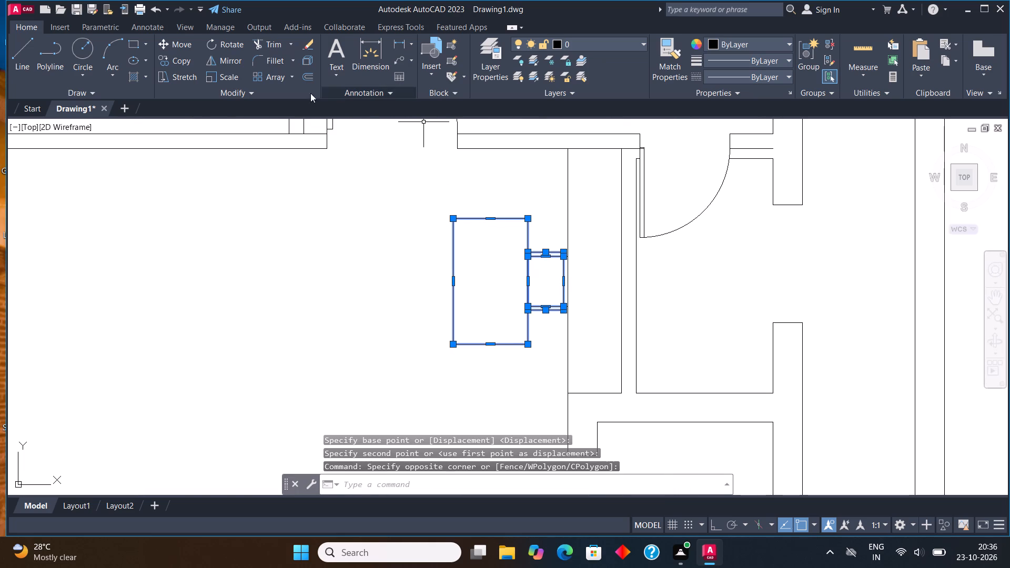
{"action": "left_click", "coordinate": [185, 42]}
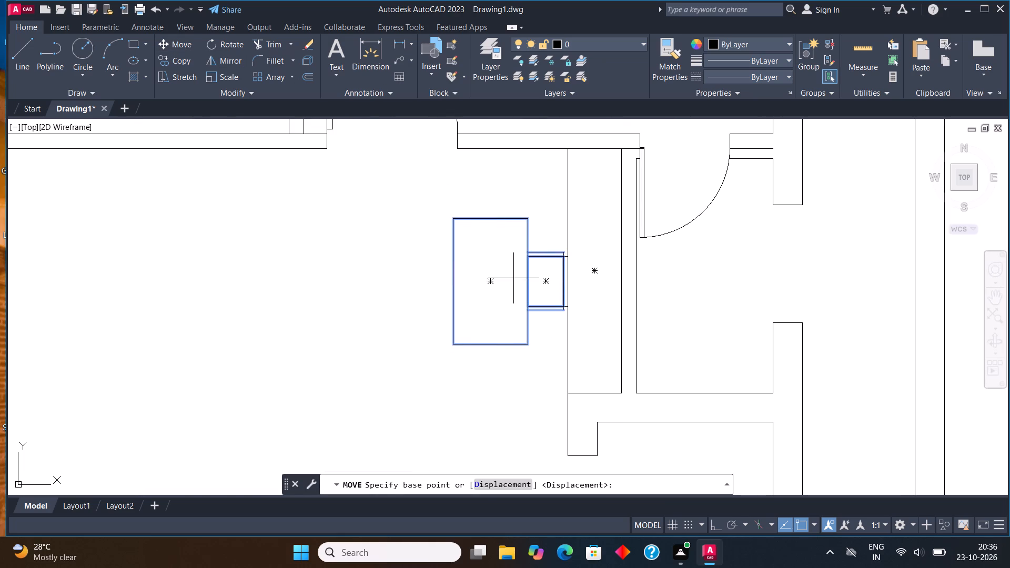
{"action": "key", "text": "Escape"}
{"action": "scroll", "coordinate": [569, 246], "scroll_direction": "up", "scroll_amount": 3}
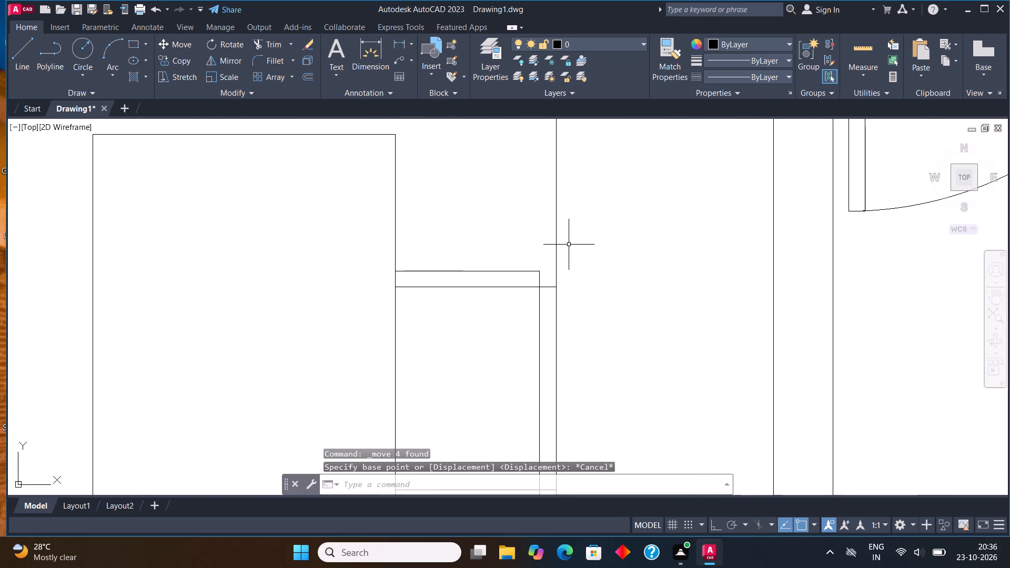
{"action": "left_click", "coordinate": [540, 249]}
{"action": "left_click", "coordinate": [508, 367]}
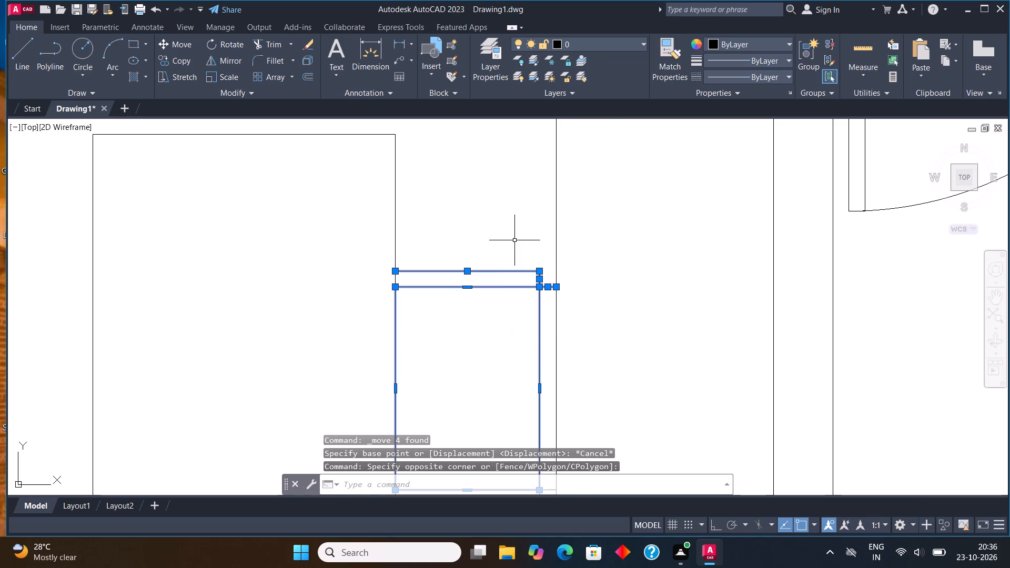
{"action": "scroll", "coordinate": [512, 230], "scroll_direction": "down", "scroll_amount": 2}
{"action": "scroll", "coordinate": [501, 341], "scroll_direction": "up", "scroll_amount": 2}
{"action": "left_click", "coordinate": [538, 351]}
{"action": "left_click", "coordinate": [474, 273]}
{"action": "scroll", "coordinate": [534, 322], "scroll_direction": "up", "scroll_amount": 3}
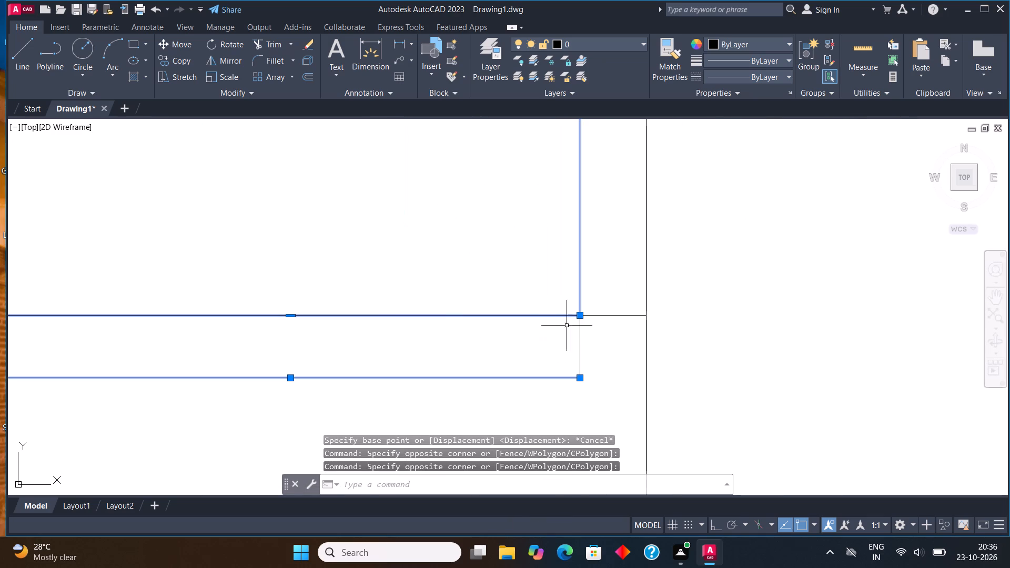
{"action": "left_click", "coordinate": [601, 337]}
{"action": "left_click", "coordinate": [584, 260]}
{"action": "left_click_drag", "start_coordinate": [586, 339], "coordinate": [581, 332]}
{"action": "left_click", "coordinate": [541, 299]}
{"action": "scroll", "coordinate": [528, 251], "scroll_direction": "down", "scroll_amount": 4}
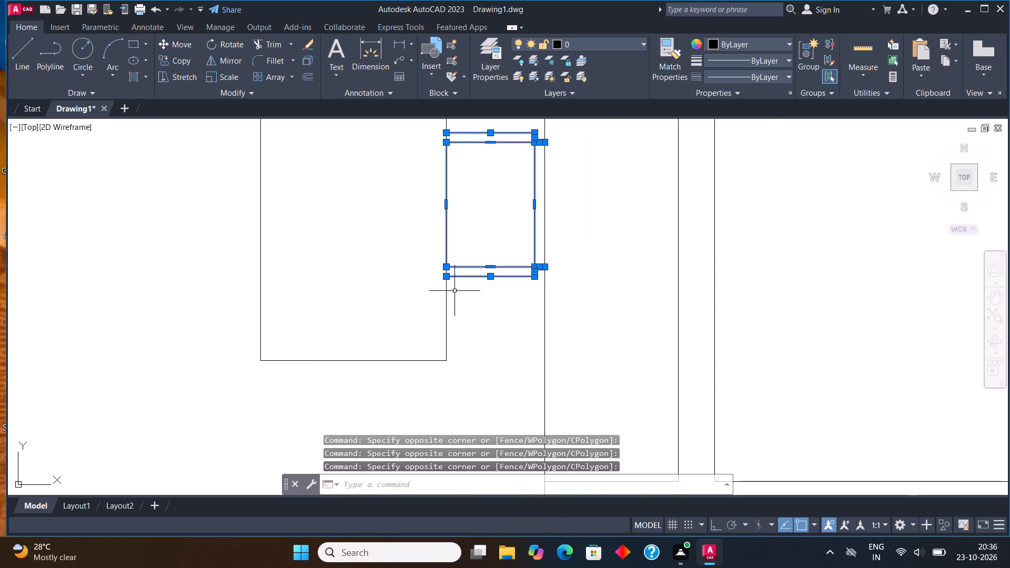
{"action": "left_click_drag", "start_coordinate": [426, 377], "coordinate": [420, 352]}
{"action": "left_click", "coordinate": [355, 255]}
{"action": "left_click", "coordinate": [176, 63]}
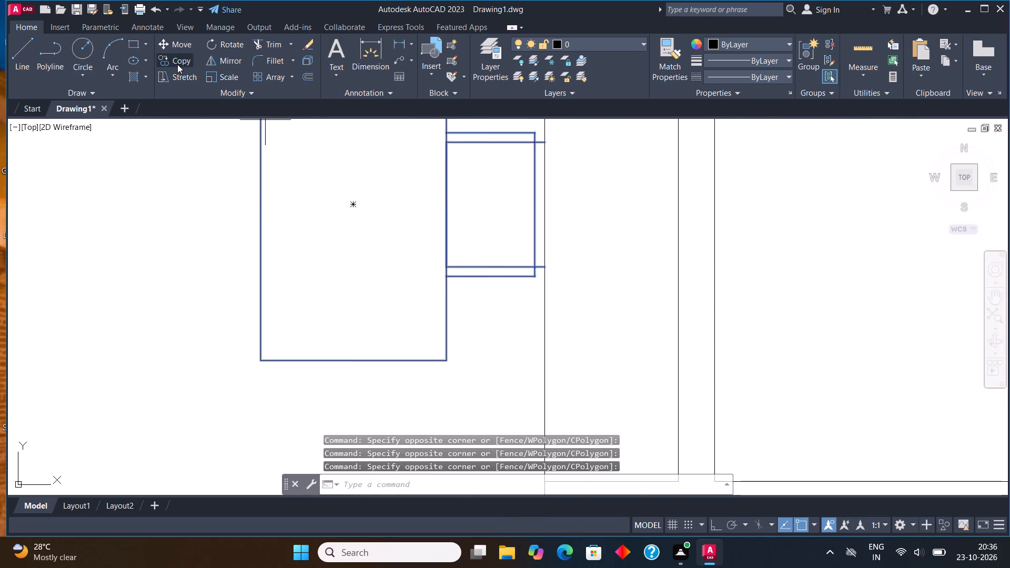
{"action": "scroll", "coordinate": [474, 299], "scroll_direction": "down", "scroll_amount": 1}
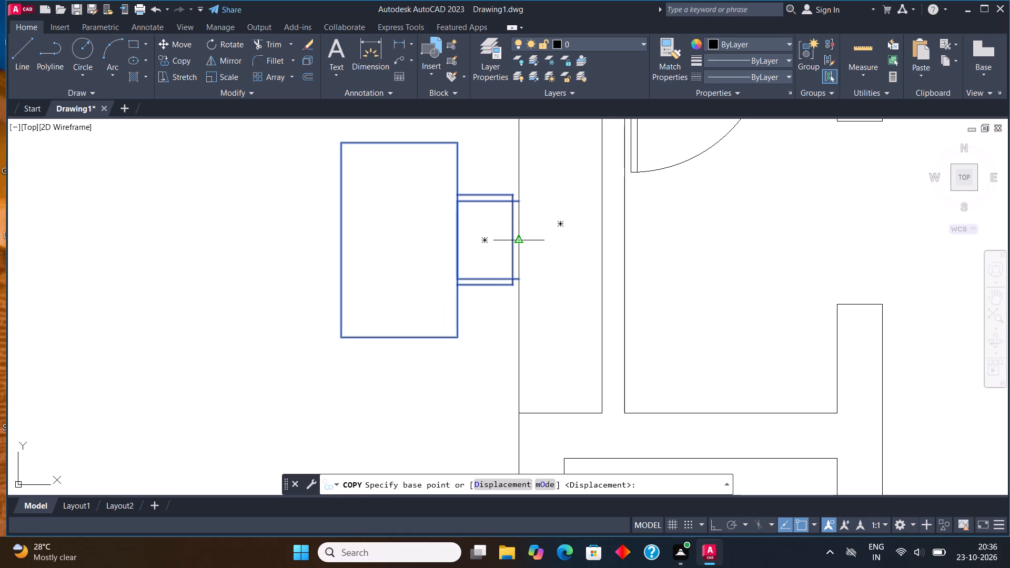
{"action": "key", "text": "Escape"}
Move the hall desk and its chair together straight down along the narrow partition rectangle, closer to the wall stub.
{"action": "scroll", "coordinate": [479, 268], "scroll_direction": "up", "scroll_amount": 2}
{"action": "left_click", "coordinate": [565, 310]}
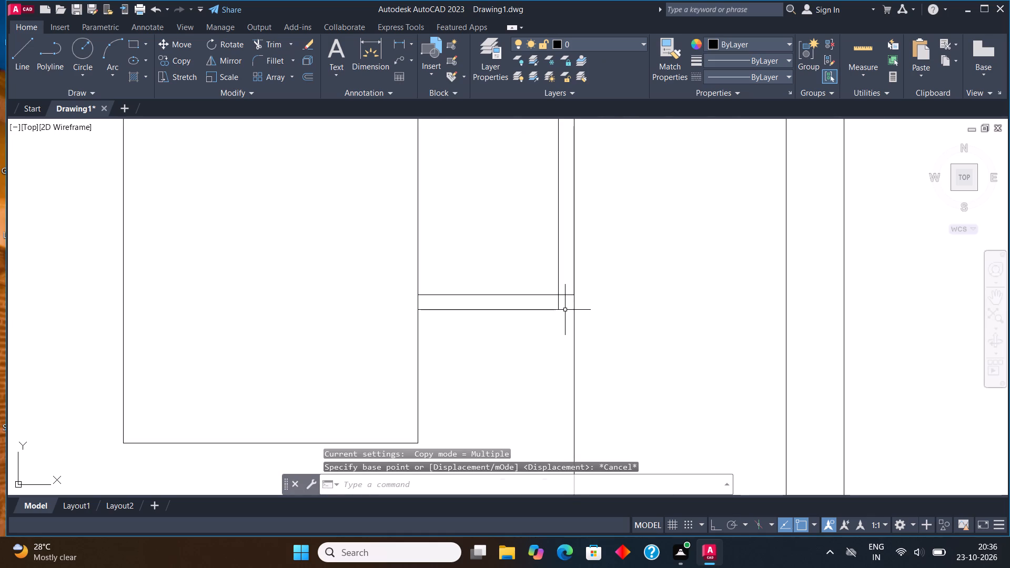
{"action": "scroll", "coordinate": [564, 291], "scroll_direction": "down", "scroll_amount": 2}
{"action": "left_click", "coordinate": [531, 196]}
{"action": "left_click_drag", "start_coordinate": [516, 401], "coordinate": [510, 378]}
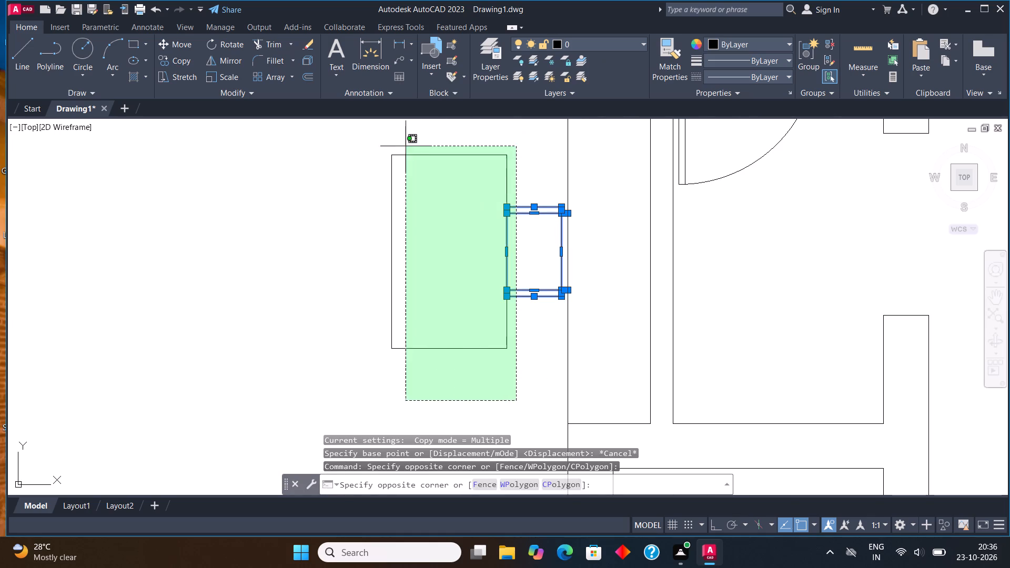
{"action": "left_click", "coordinate": [399, 144]}
{"action": "left_click", "coordinate": [189, 40]}
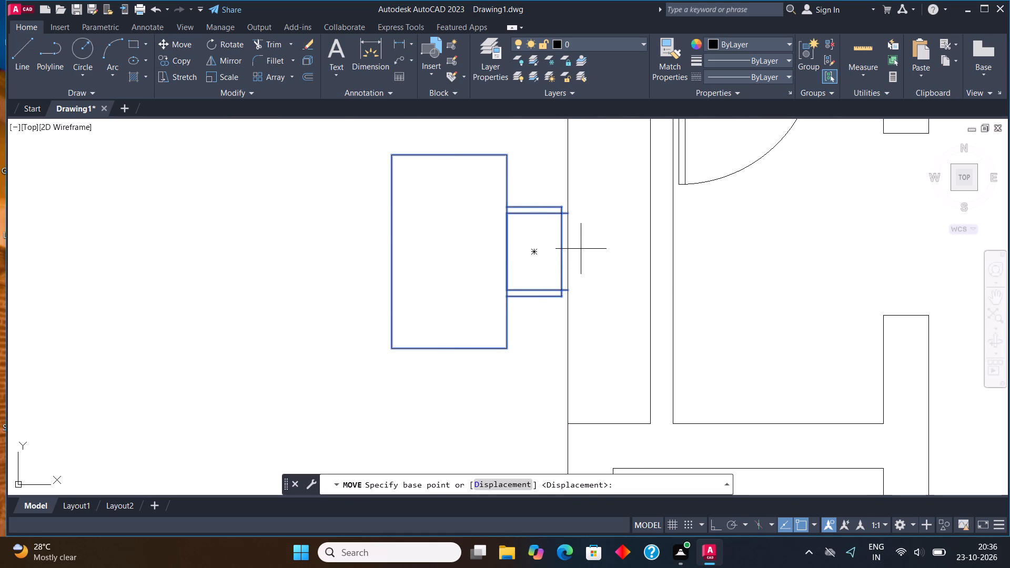
{"action": "left_click", "coordinate": [570, 245]}
{"action": "left_click", "coordinate": [570, 292]}
{"action": "scroll", "coordinate": [562, 230], "scroll_direction": "down", "scroll_amount": 3}
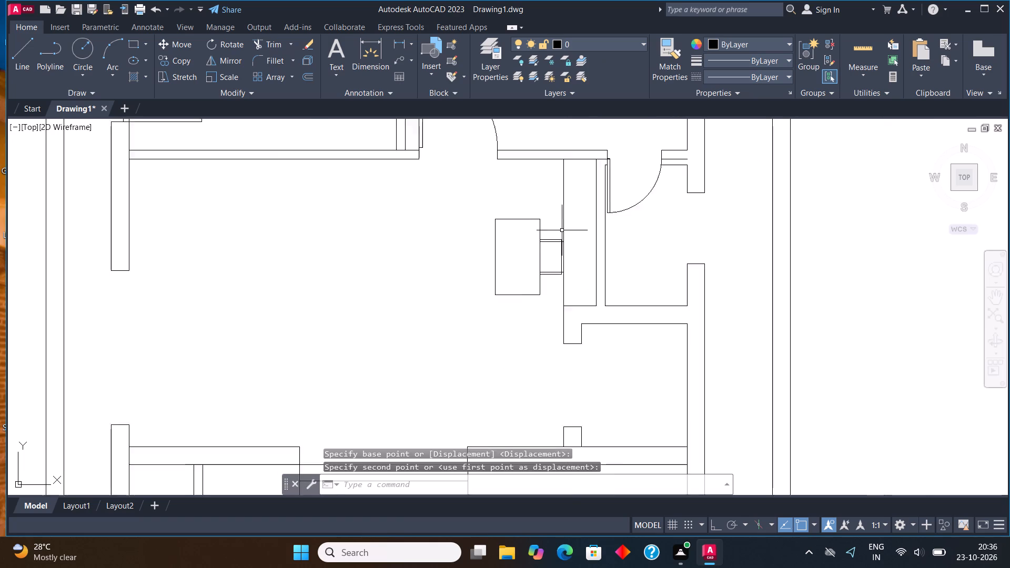
Copy the three-seat sofa from the L-shaped desk's room, by its back midpoint, to the hall beside the left wall opening.
{"action": "middle_click_drag", "start_coordinate": [530, 298], "coordinate": [560, 326]}
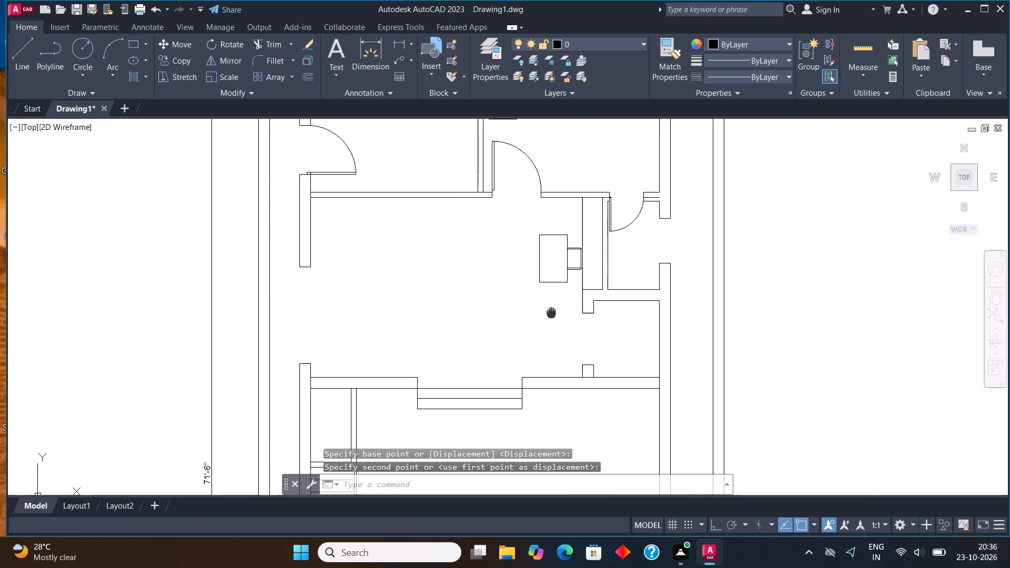
{"action": "middle_click_drag", "start_coordinate": [560, 326], "coordinate": [579, 317]}
{"action": "scroll", "coordinate": [440, 370], "scroll_direction": "down", "scroll_amount": 3}
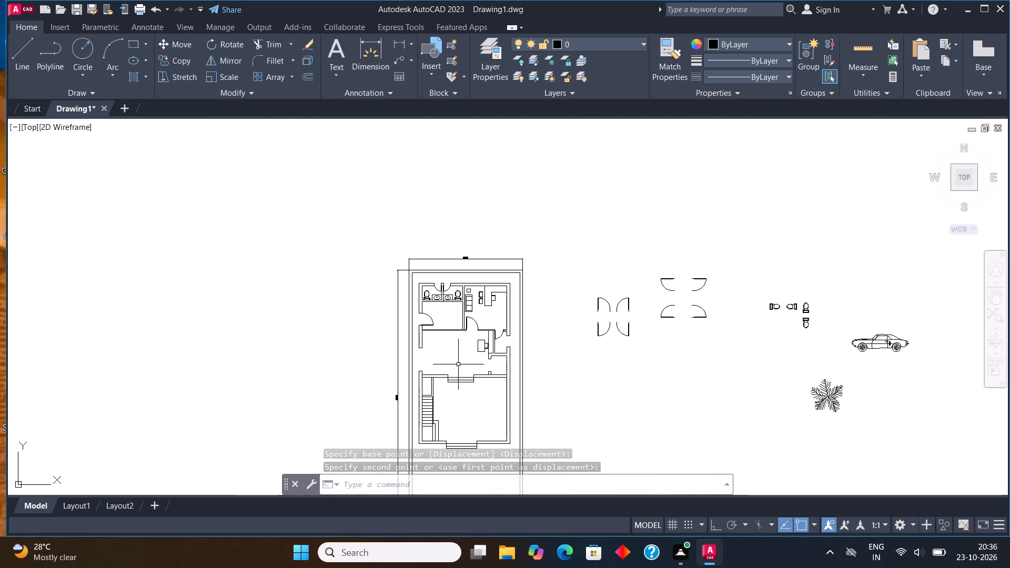
{"action": "scroll", "coordinate": [469, 298], "scroll_direction": "up", "scroll_amount": 5}
{"action": "left_click", "coordinate": [478, 445]}
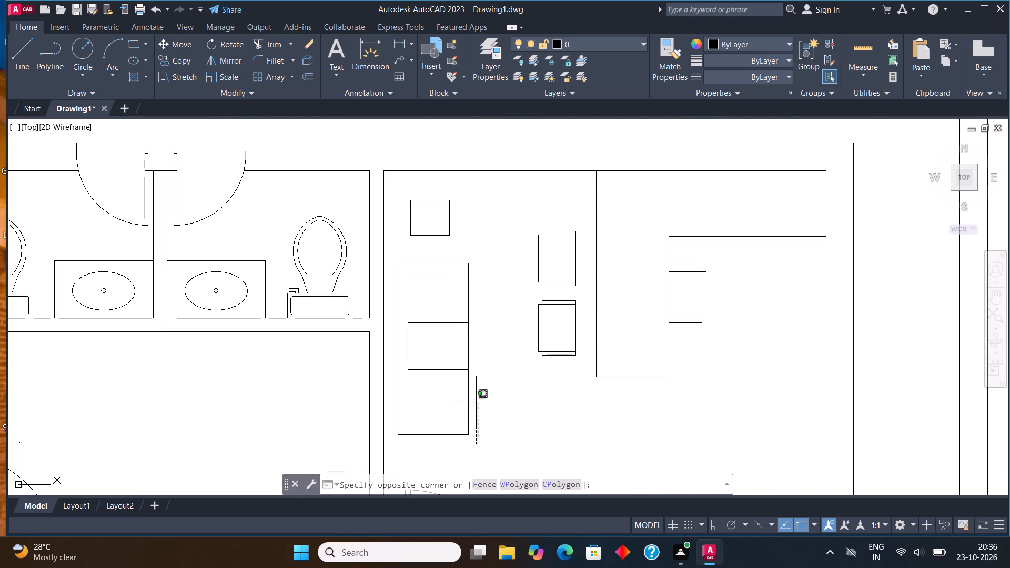
{"action": "left_click", "coordinate": [395, 255]}
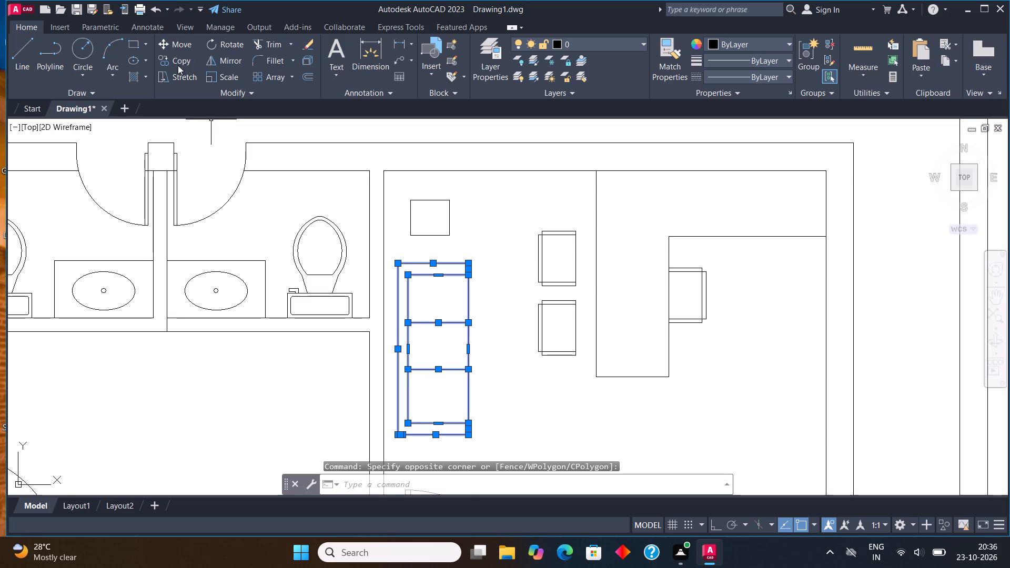
{"action": "left_click", "coordinate": [178, 63]}
{"action": "left_click", "coordinate": [394, 350]}
{"action": "scroll", "coordinate": [610, 291], "scroll_direction": "down", "scroll_amount": 2}
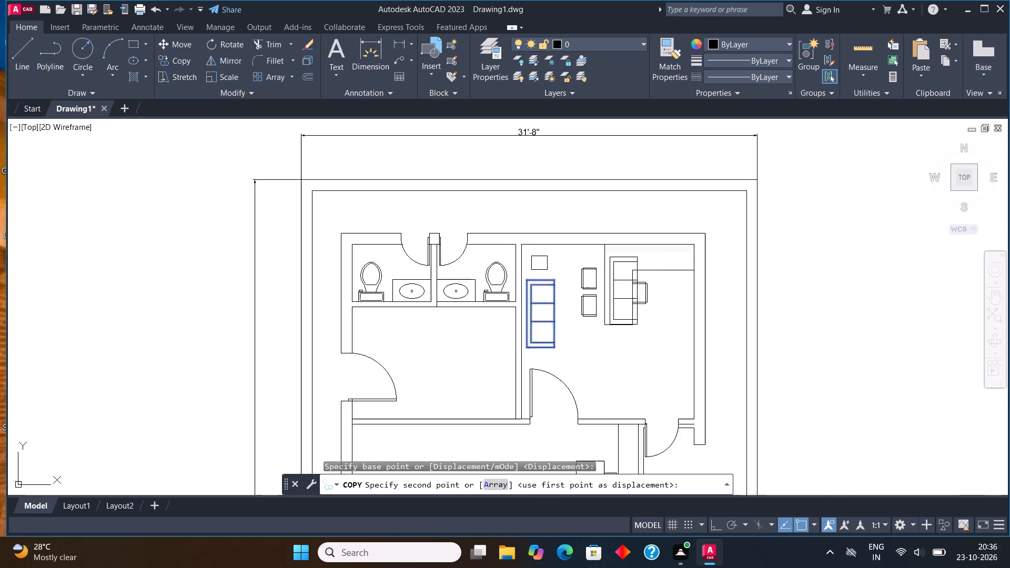
{"action": "scroll", "coordinate": [610, 291], "scroll_direction": "down", "scroll_amount": 2}
{"action": "scroll", "coordinate": [514, 378], "scroll_direction": "up", "scroll_amount": 3}
{"action": "middle_click_drag", "start_coordinate": [512, 372], "coordinate": [434, 312]}
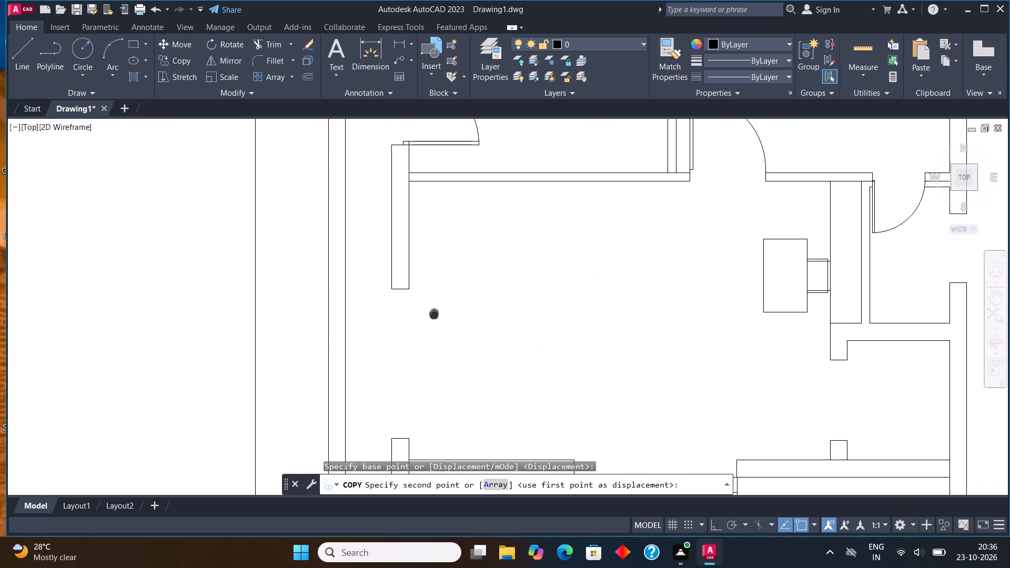
{"action": "left_click", "coordinate": [426, 322]}
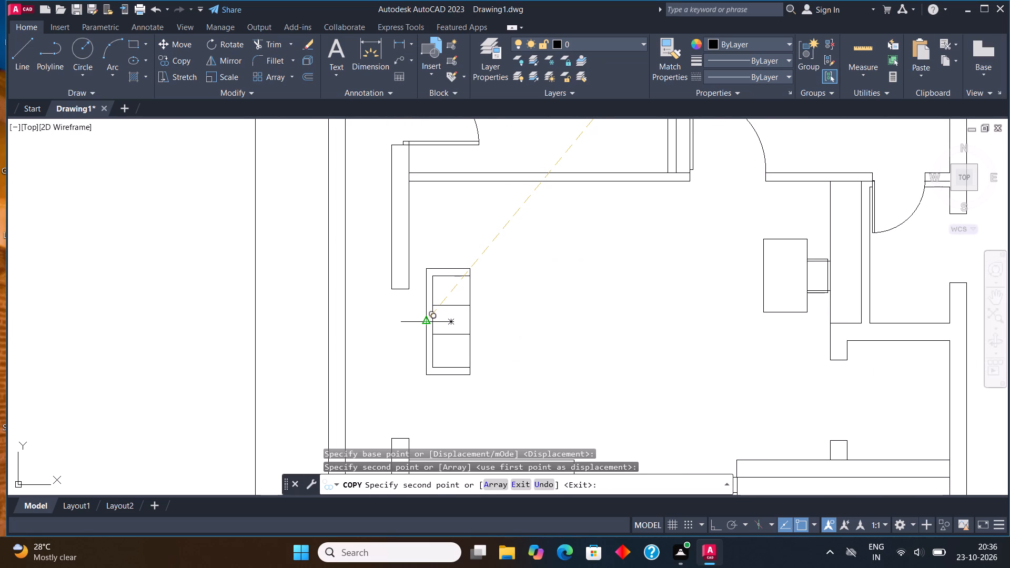
{"action": "key", "text": "Escape"}
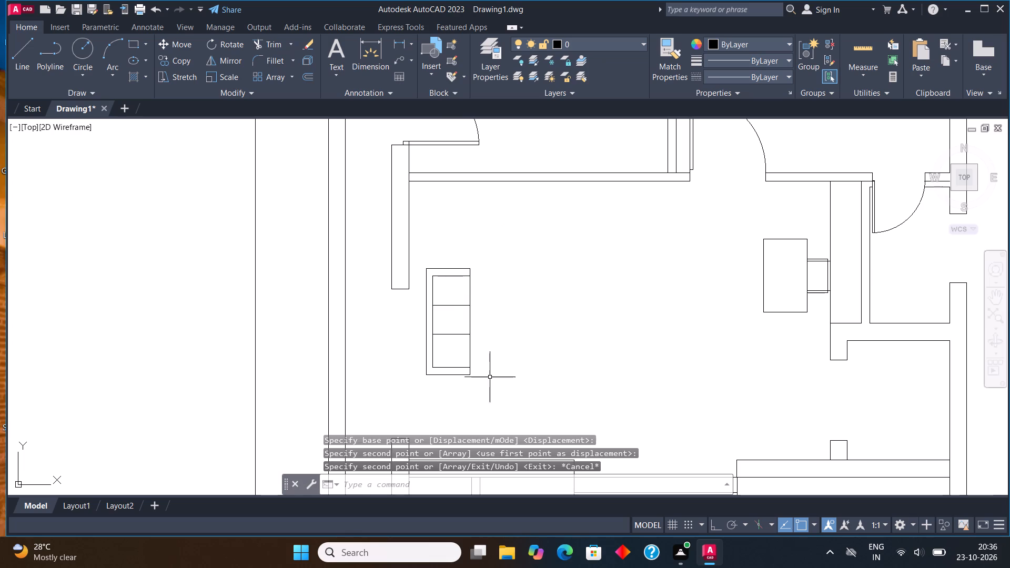
Copy the new hall sofa to the empty space outside the plan's left boundary wall.
{"action": "left_click_drag", "start_coordinate": [488, 395], "coordinate": [487, 390]}
{"action": "left_click", "coordinate": [422, 236]}
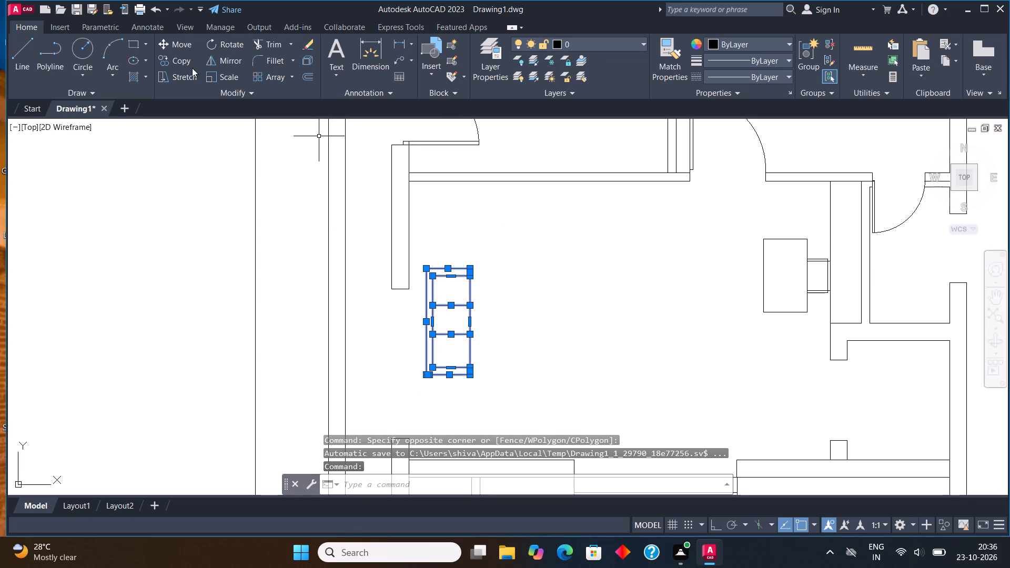
{"action": "left_click", "coordinate": [180, 52]}
{"action": "left_click", "coordinate": [180, 58]}
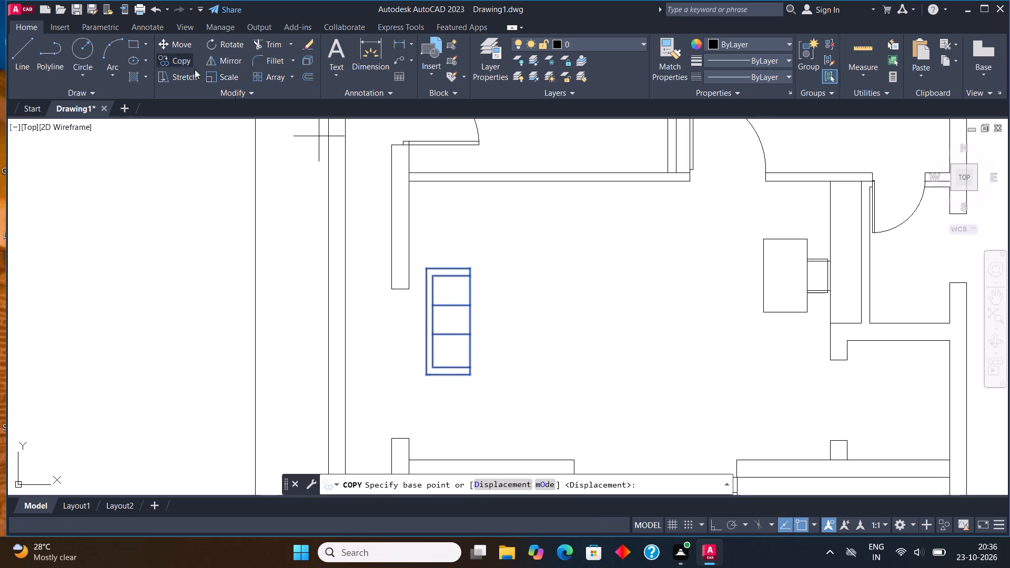
{"action": "left_click_drag", "start_coordinate": [444, 277], "coordinate": [451, 276]}
{"action": "scroll", "coordinate": [613, 222], "scroll_direction": "down", "scroll_amount": 2}
{"action": "scroll", "coordinate": [379, 228], "scroll_direction": "up", "scroll_amount": 1}
{"action": "left_click", "coordinate": [350, 229]}
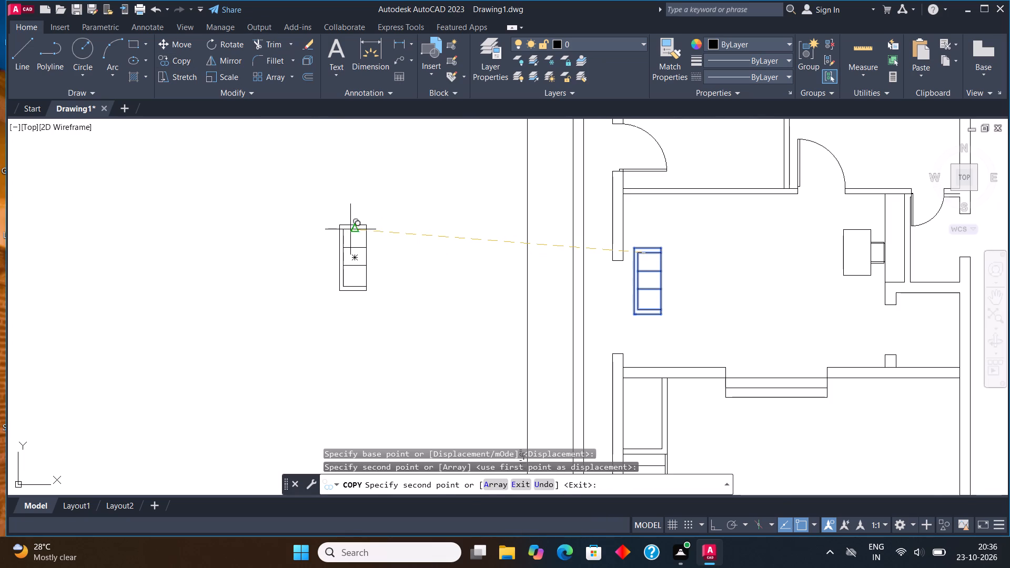
{"action": "key", "text": "Escape"}
Rotate the sofa copy outside the plan to 270° with Ortho on, so that its back faces up.
{"action": "left_click_drag", "start_coordinate": [375, 331], "coordinate": [372, 302]}
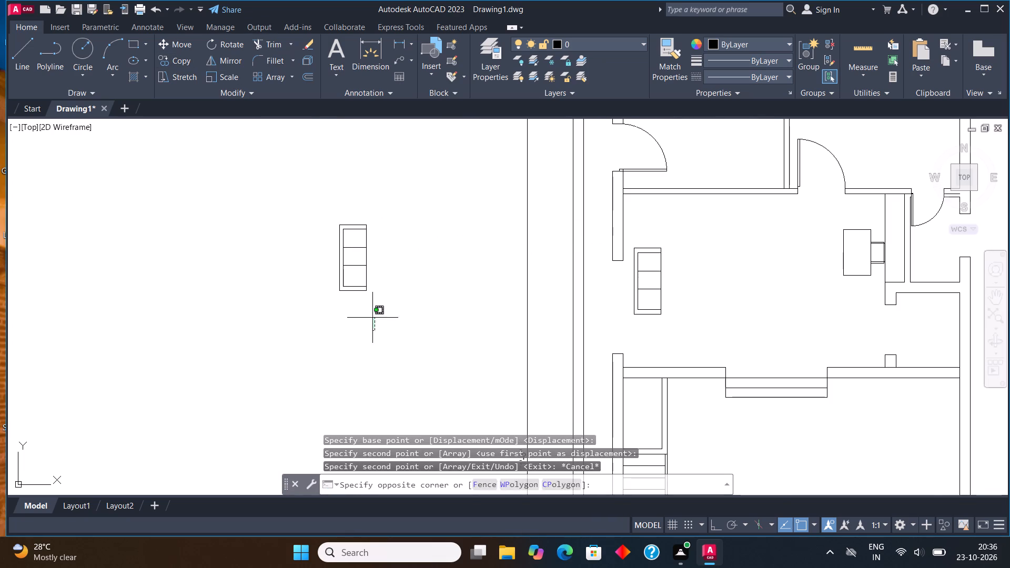
{"action": "left_click_drag", "start_coordinate": [372, 302], "coordinate": [372, 293]}
{"action": "left_click", "coordinate": [305, 182]}
{"action": "left_click", "coordinate": [231, 46]}
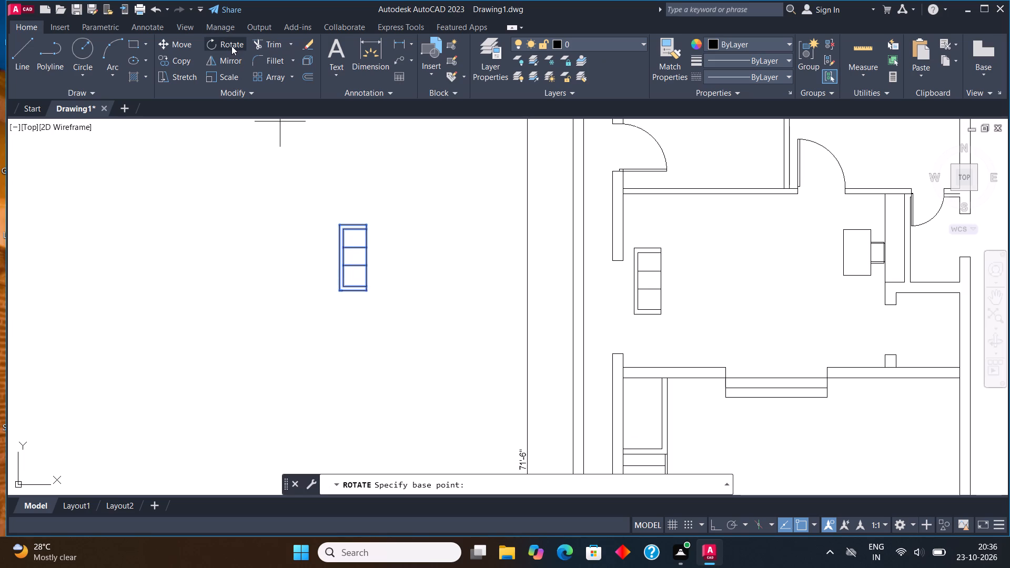
{"action": "key", "text": "F8"}
{"action": "left_click", "coordinate": [375, 275]}
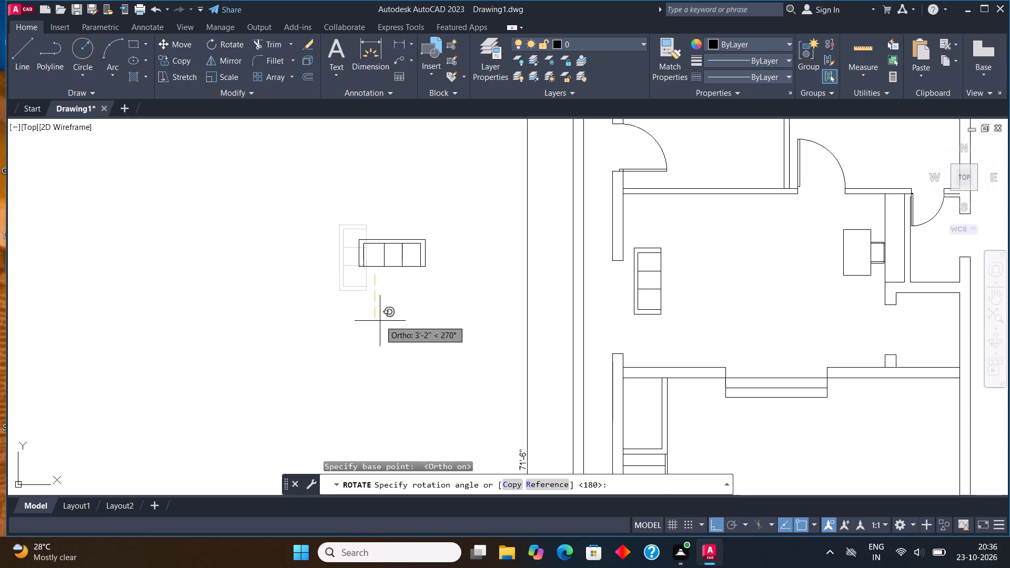
{"action": "left_click", "coordinate": [380, 321]}
Move the rotated sofa with Ortho off into the hall, below the upper wall and diagonally above the vertical sofa.
{"action": "left_click_drag", "start_coordinate": [440, 279], "coordinate": [433, 263]}
{"action": "left_click", "coordinate": [353, 226]}
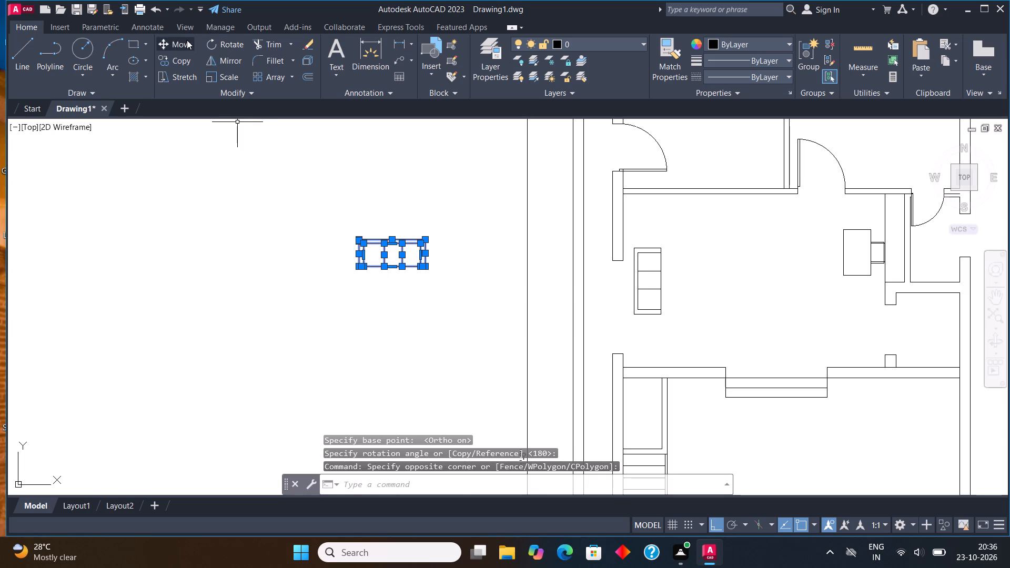
{"action": "left_click", "coordinate": [187, 40]}
{"action": "left_click", "coordinate": [383, 261]}
{"action": "middle_click_drag", "start_coordinate": [665, 252], "coordinate": [431, 262]}
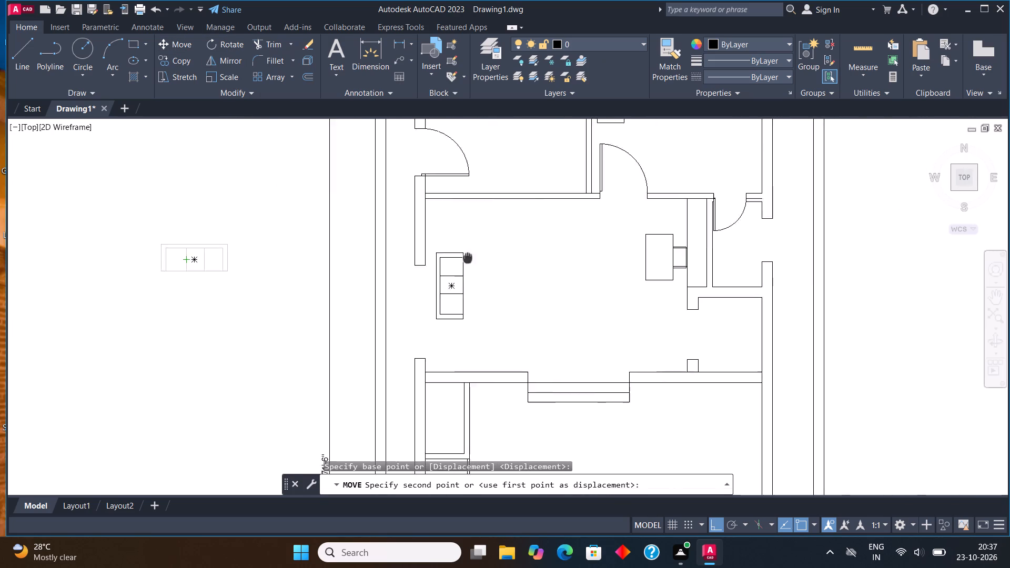
{"action": "middle_click_drag", "start_coordinate": [431, 262], "coordinate": [413, 266]}
{"action": "key", "text": "F8"}
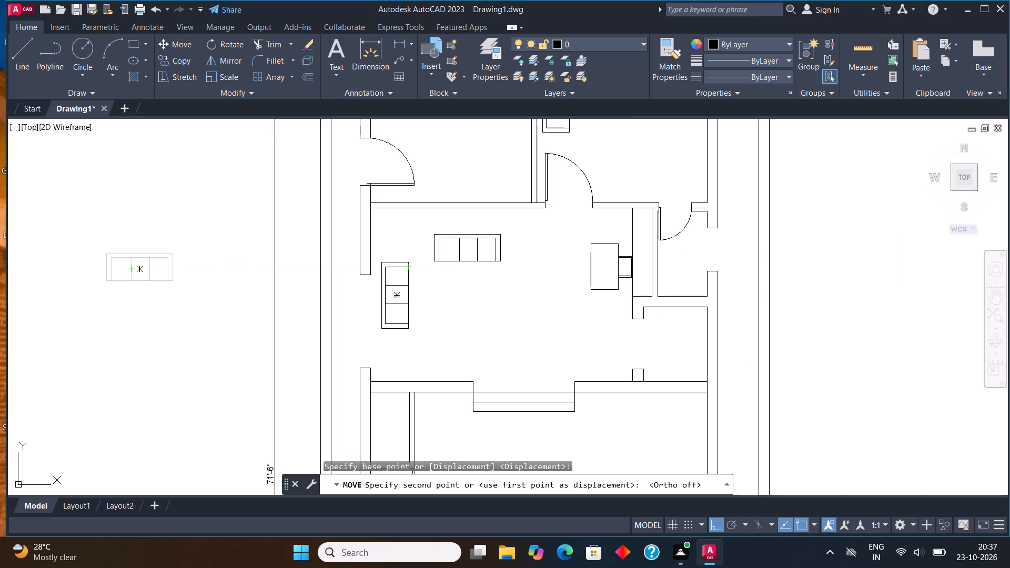
{"action": "scroll", "coordinate": [445, 244], "scroll_direction": "up", "scroll_amount": 1}
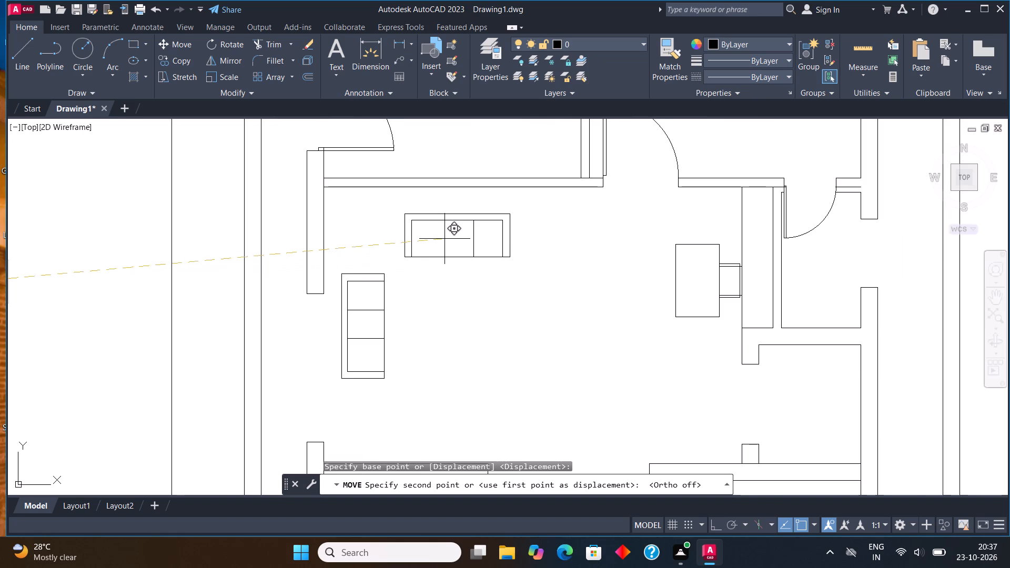
{"action": "left_click", "coordinate": [448, 240]}
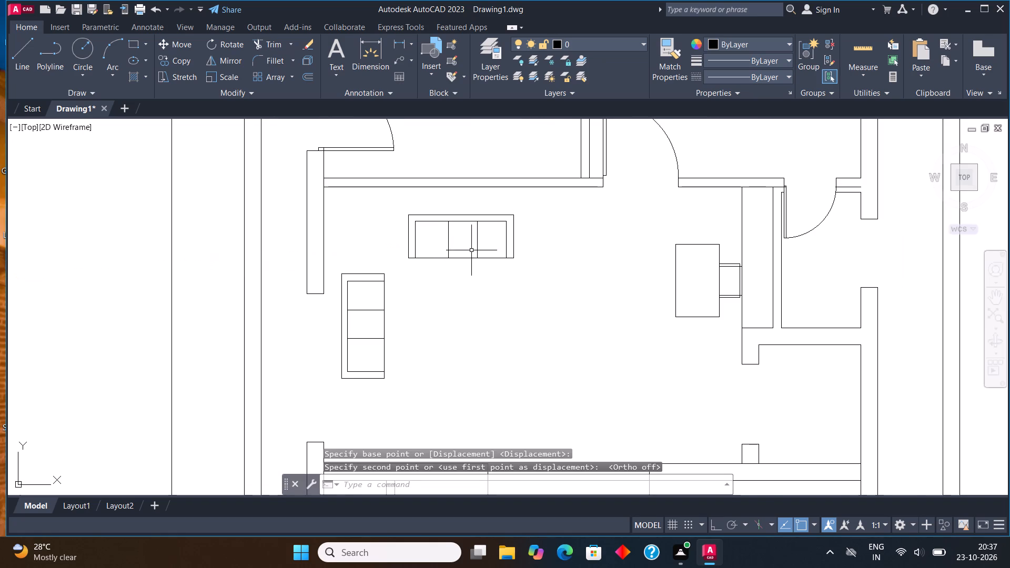
{"action": "left_click", "coordinate": [547, 276]}
{"action": "left_click", "coordinate": [504, 289]}
Move the horizontal hall sofa slightly left, closer to the vertical sofa, keeping its gap to the upper wall.
{"action": "scroll", "coordinate": [479, 231], "scroll_direction": "down", "scroll_amount": 1}
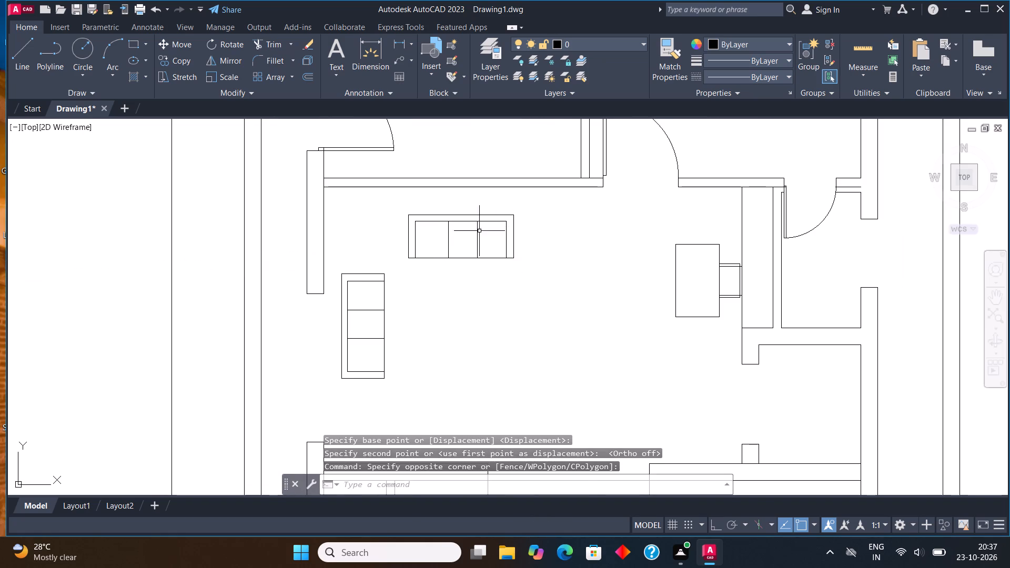
{"action": "scroll", "coordinate": [479, 231], "scroll_direction": "down", "scroll_amount": 2}
{"action": "scroll", "coordinate": [485, 288], "scroll_direction": "up", "scroll_amount": 2}
{"action": "middle_click_drag", "start_coordinate": [452, 225], "coordinate": [403, 301]}
{"action": "scroll", "coordinate": [440, 220], "scroll_direction": "up", "scroll_amount": 2}
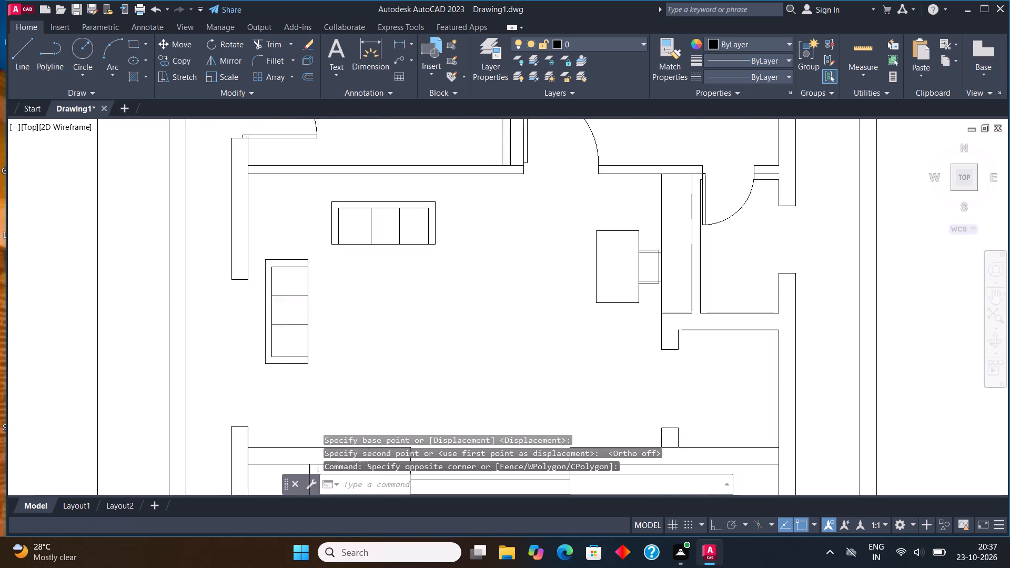
{"action": "left_click_drag", "start_coordinate": [447, 267], "coordinate": [443, 262]}
{"action": "left_click", "coordinate": [251, 160]}
{"action": "left_click", "coordinate": [186, 43]}
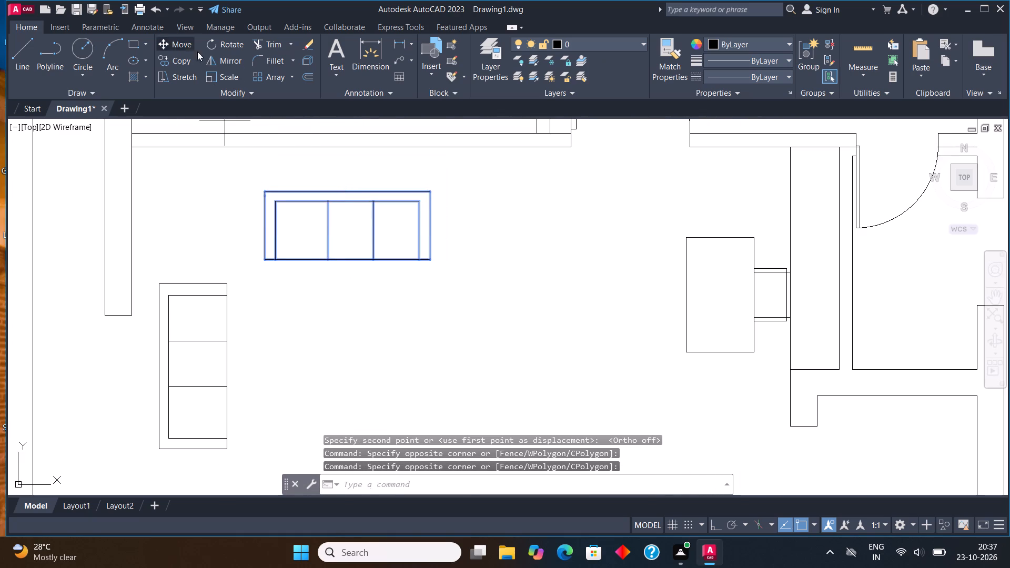
{"action": "left_click", "coordinate": [357, 195]}
{"action": "left_click", "coordinate": [336, 195]}
Mirror the horizontal hall sofa downward across a horizontal line through the seating area with Ortho on, keeping the original.
{"action": "scroll", "coordinate": [392, 194], "scroll_direction": "down", "scroll_amount": 2}
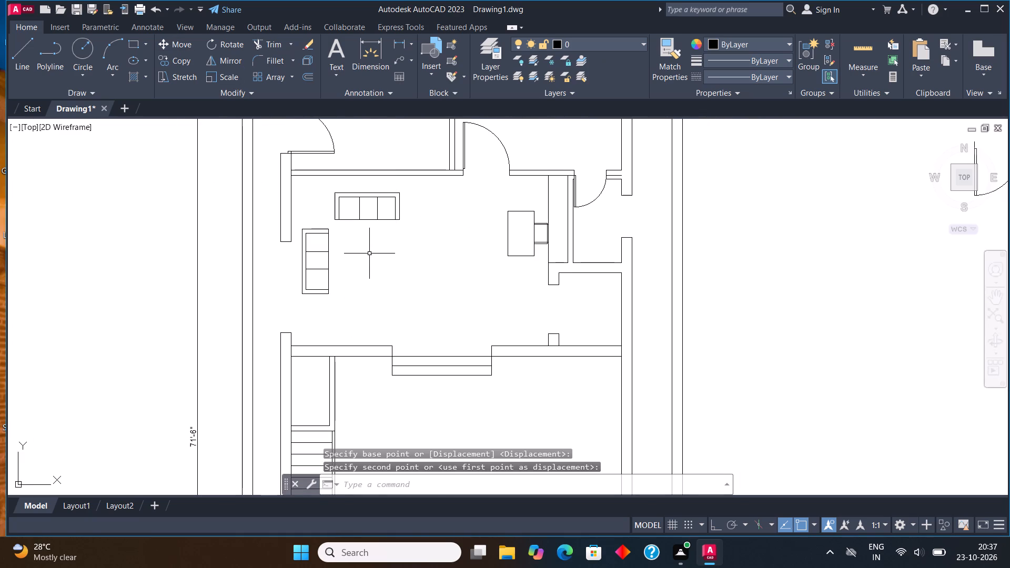
{"action": "scroll", "coordinate": [419, 208], "scroll_direction": "up", "scroll_amount": 1}
{"action": "left_click", "coordinate": [382, 212]}
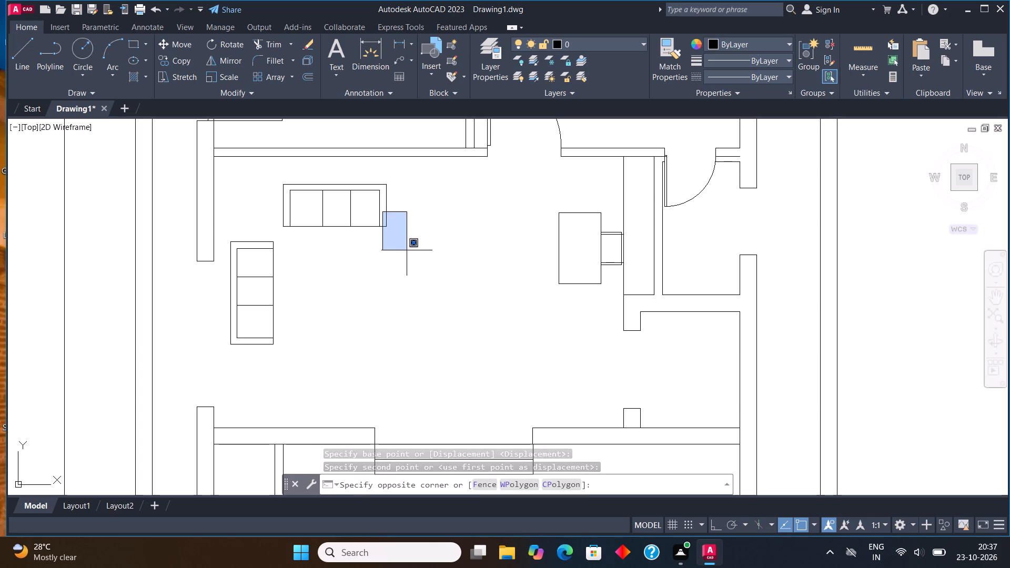
{"action": "left_click", "coordinate": [405, 242]}
{"action": "left_click_drag", "start_coordinate": [396, 228], "coordinate": [389, 218]}
{"action": "left_click", "coordinate": [276, 177]}
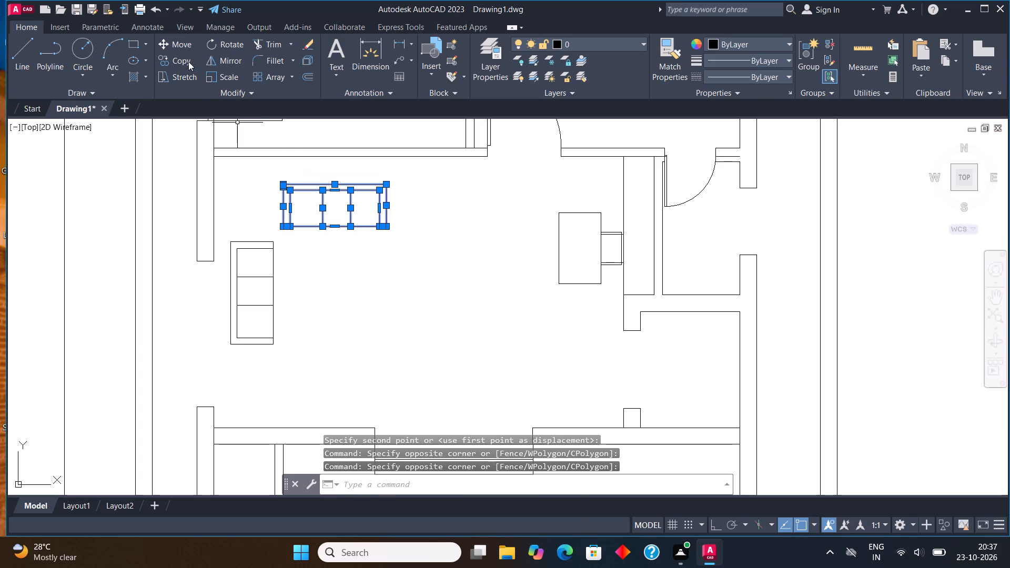
{"action": "left_click", "coordinate": [230, 58]}
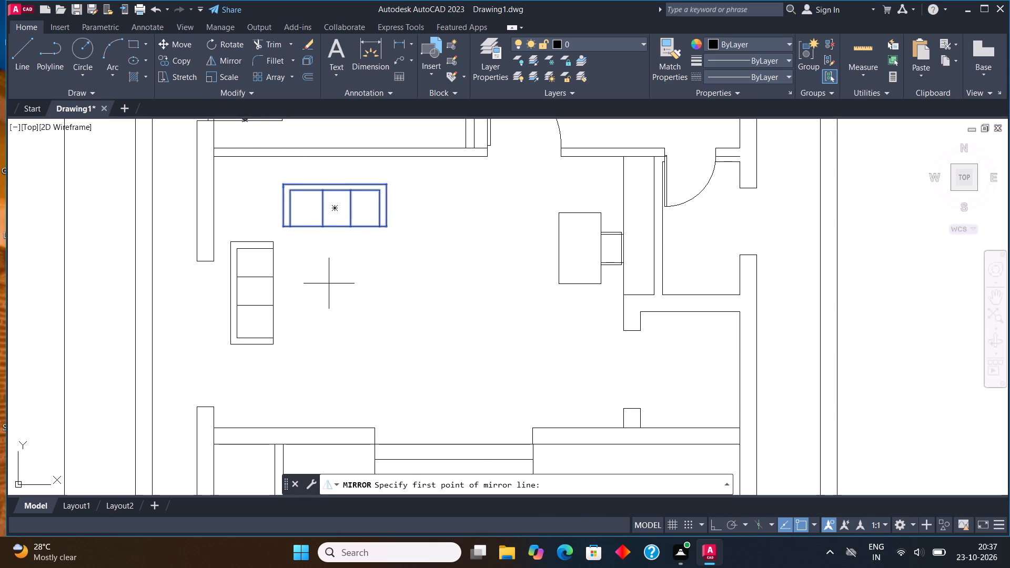
{"action": "left_click", "coordinate": [328, 283]}
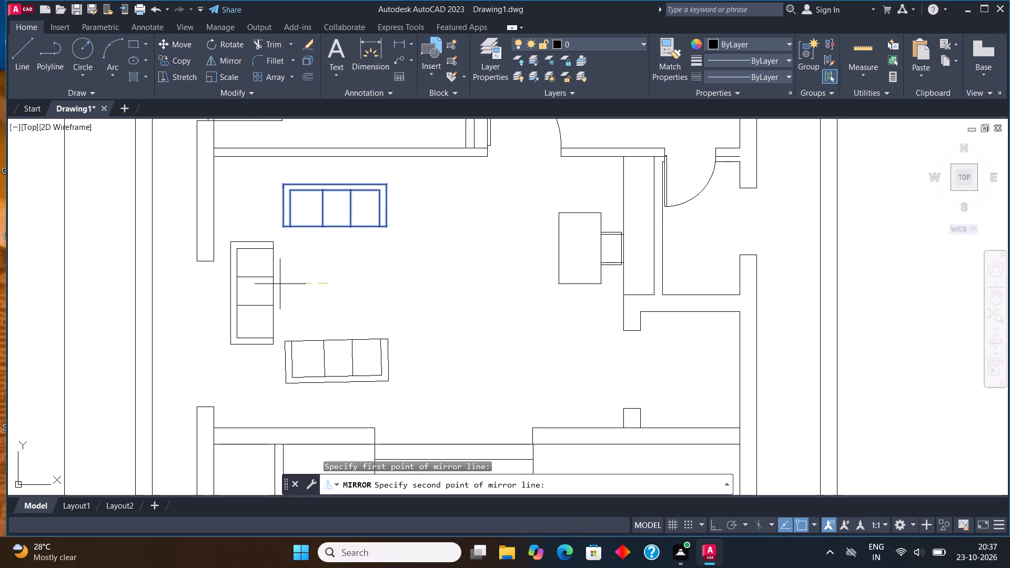
{"action": "key", "text": "F8"}
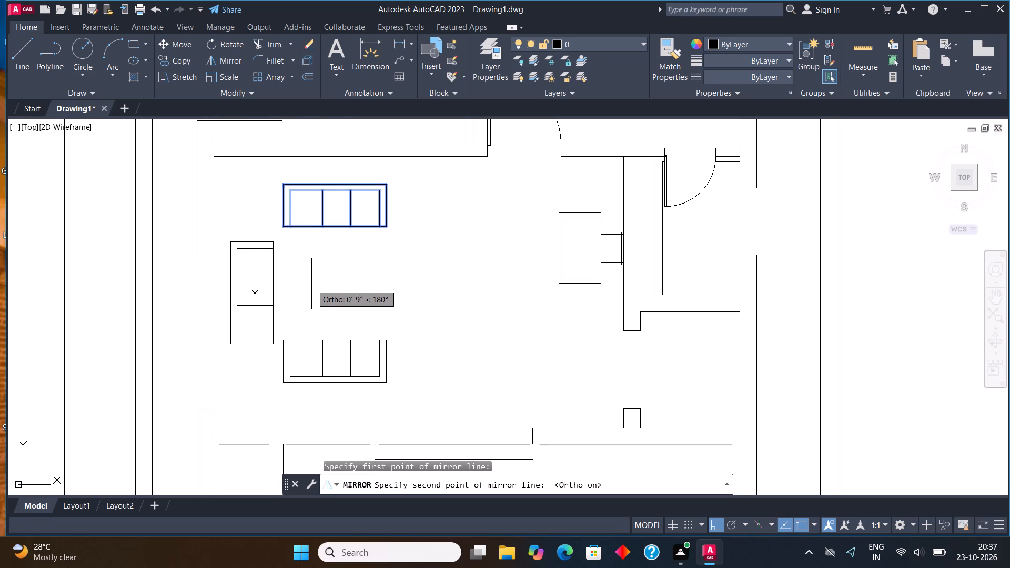
{"action": "left_click", "coordinate": [317, 288]}
{"action": "left_click", "coordinate": [511, 490]}
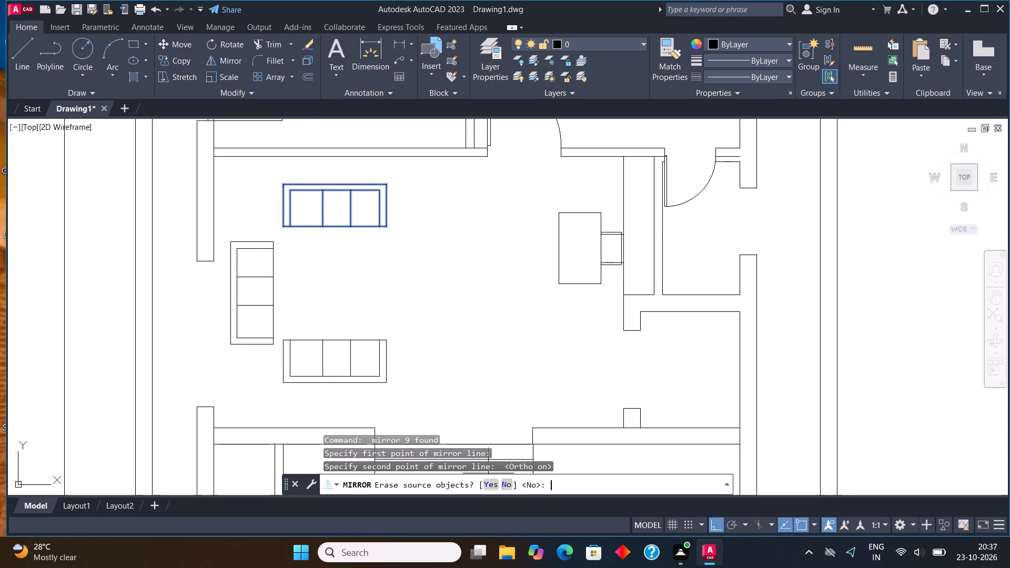
Move the mirrored lower sofa slightly straight down, away from the vertical sofa.
{"action": "left_click", "coordinate": [407, 399]}
{"action": "left_click", "coordinate": [281, 331]}
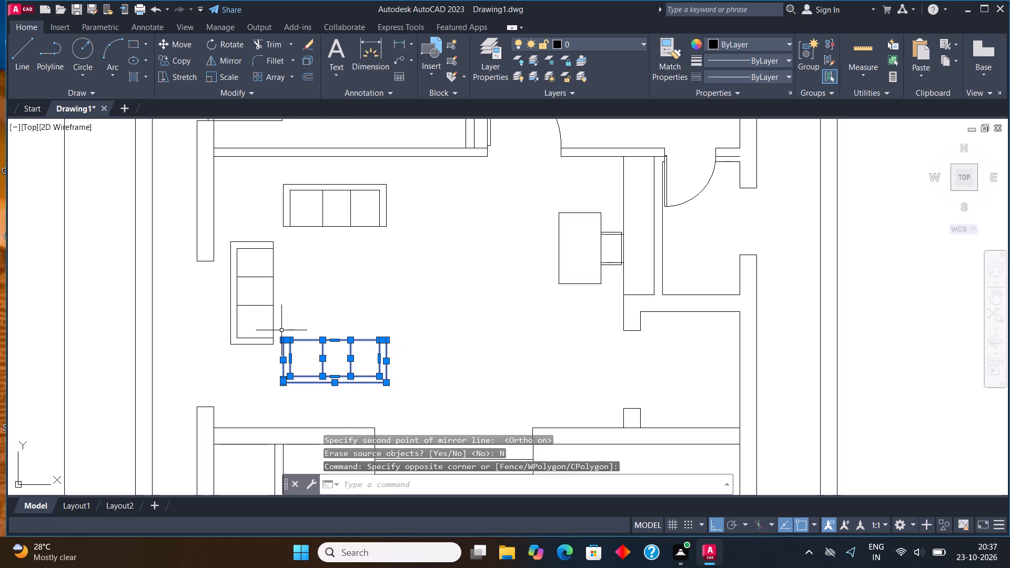
{"action": "left_click", "coordinate": [188, 47]}
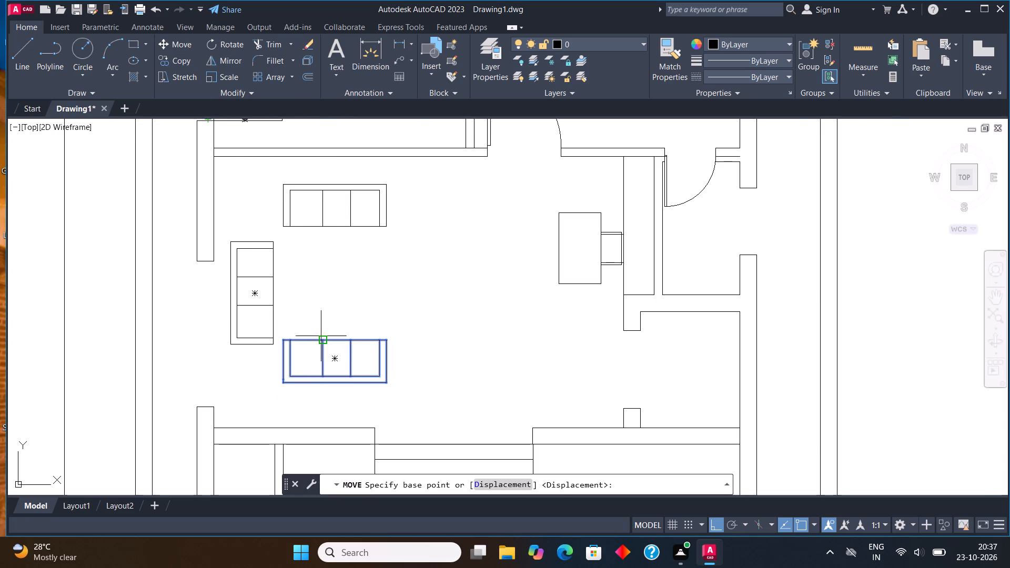
{"action": "scroll", "coordinate": [326, 342], "scroll_direction": "up", "scroll_amount": 1}
{"action": "left_click", "coordinate": [337, 368]}
{"action": "left_click", "coordinate": [339, 380]}
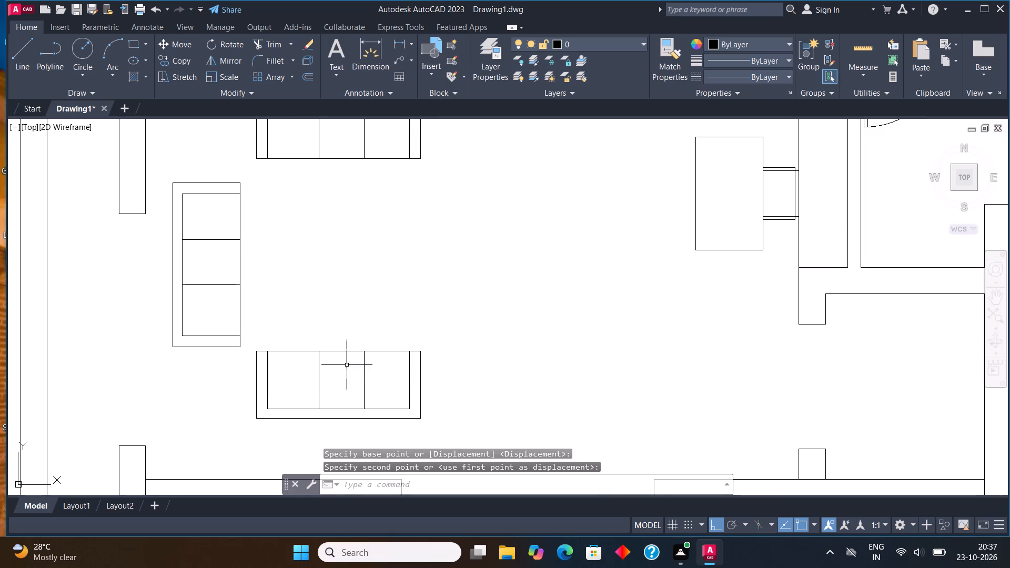
Draw a small upright rectangle as a centre table between the upper and lower hall sofas.
{"action": "scroll", "coordinate": [357, 347], "scroll_direction": "down", "scroll_amount": 2}
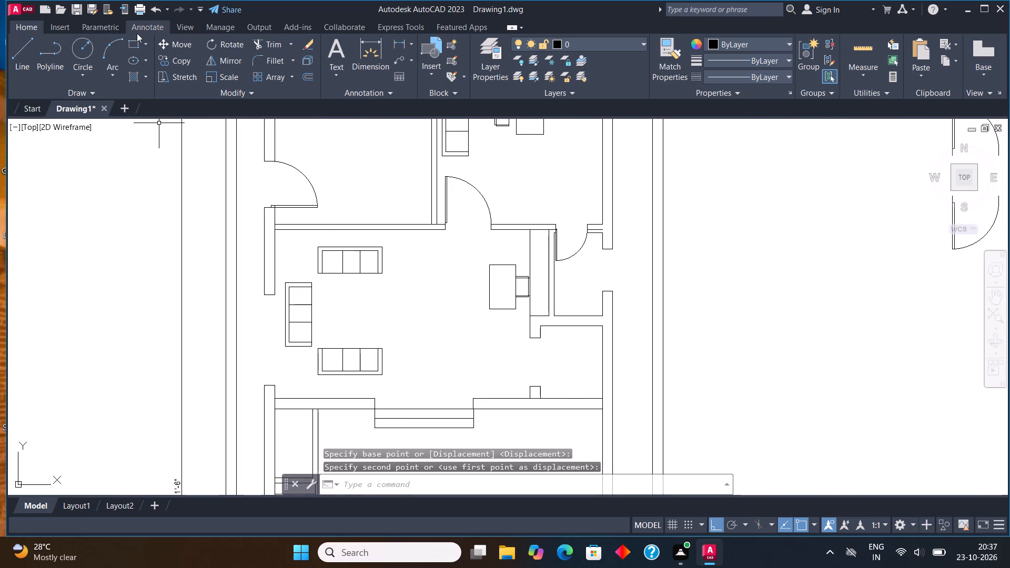
{"action": "left_click", "coordinate": [130, 39]}
{"action": "scroll", "coordinate": [339, 325], "scroll_direction": "up", "scroll_amount": 1}
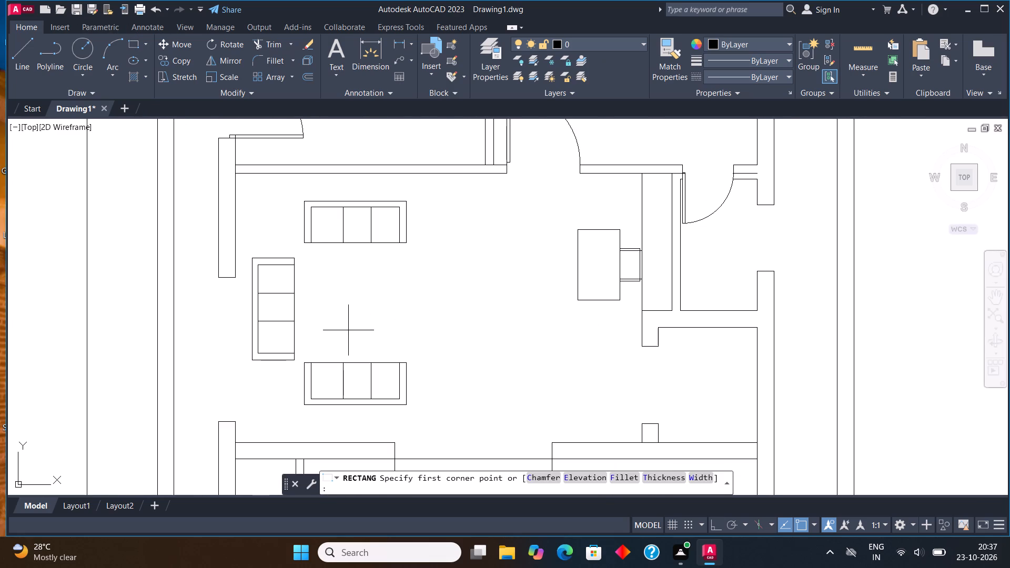
{"action": "left_click", "coordinate": [338, 332]}
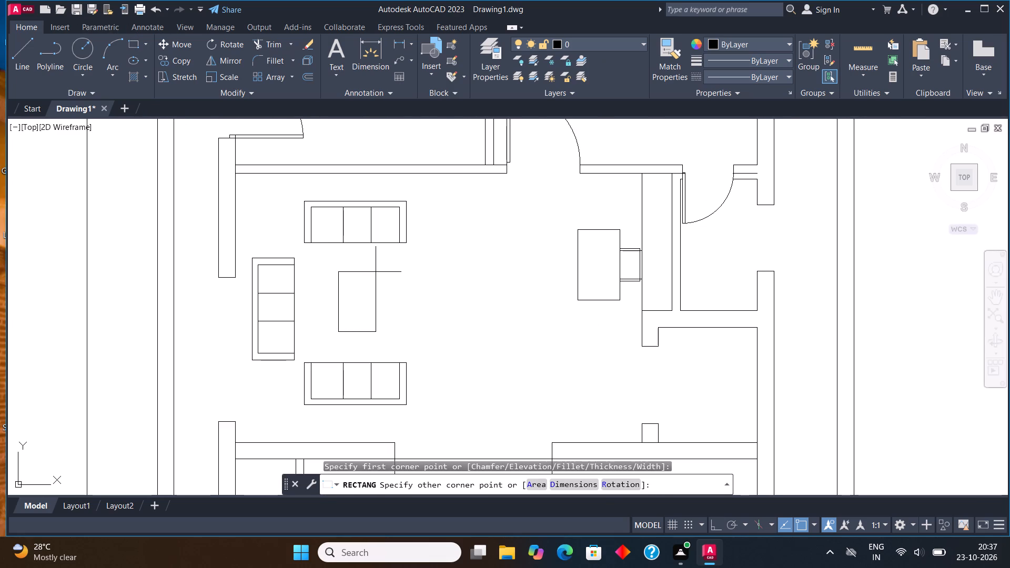
{"action": "left_click", "coordinate": [376, 272]}
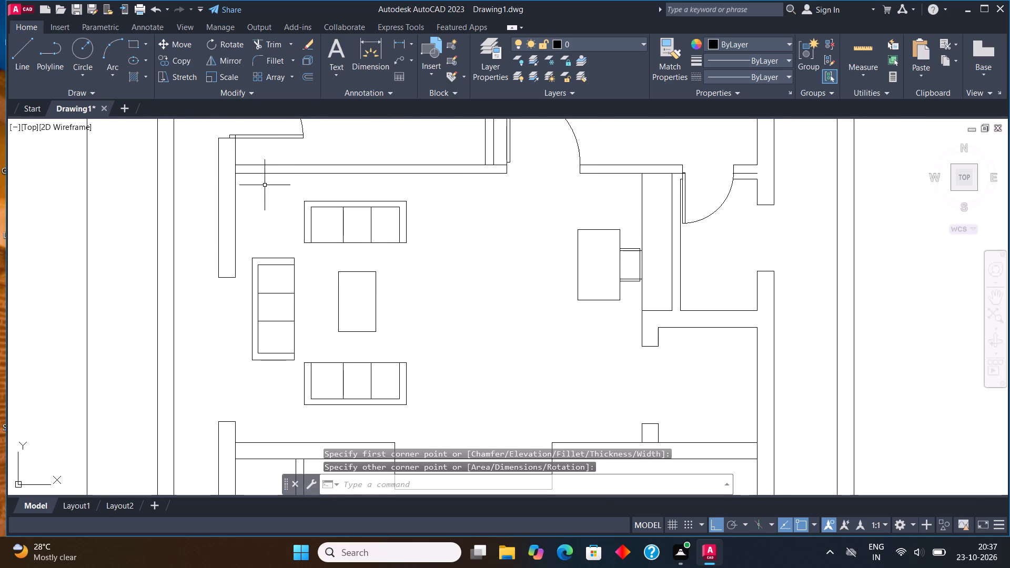
Draw a small, nearly square side table in the corner above the vertical sofa, beside the upper sofa.
{"action": "left_click", "coordinate": [128, 39]}
{"action": "scroll", "coordinate": [250, 215], "scroll_direction": "up", "scroll_amount": 2}
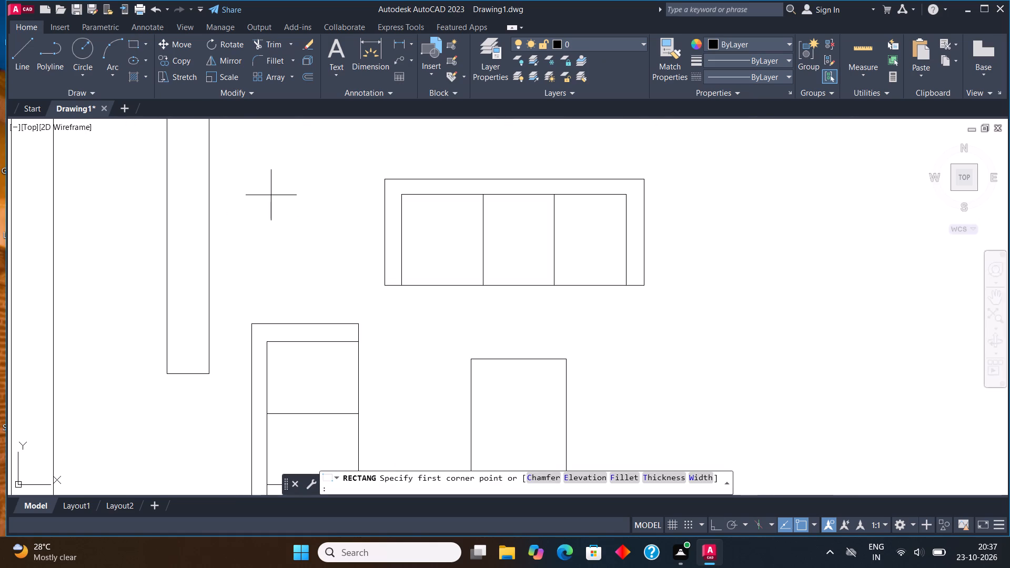
{"action": "left_click", "coordinate": [271, 195]}
{"action": "left_click", "coordinate": [335, 263]}
Copy the side table straight down to the corner below the vertical sofa, beside the lower sofa.
{"action": "left_click_drag", "start_coordinate": [300, 199], "coordinate": [295, 181]}
{"action": "left_click", "coordinate": [285, 164]}
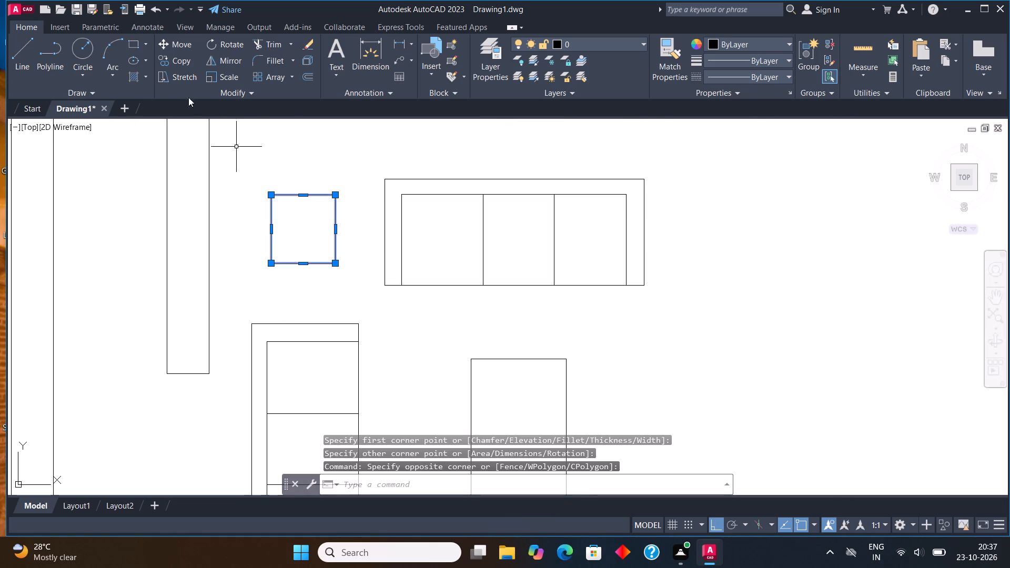
{"action": "left_click", "coordinate": [181, 58]}
{"action": "left_click", "coordinate": [307, 229]}
{"action": "scroll", "coordinate": [322, 196], "scroll_direction": "down", "scroll_amount": 3}
{"action": "scroll", "coordinate": [326, 334], "scroll_direction": "up", "scroll_amount": 2}
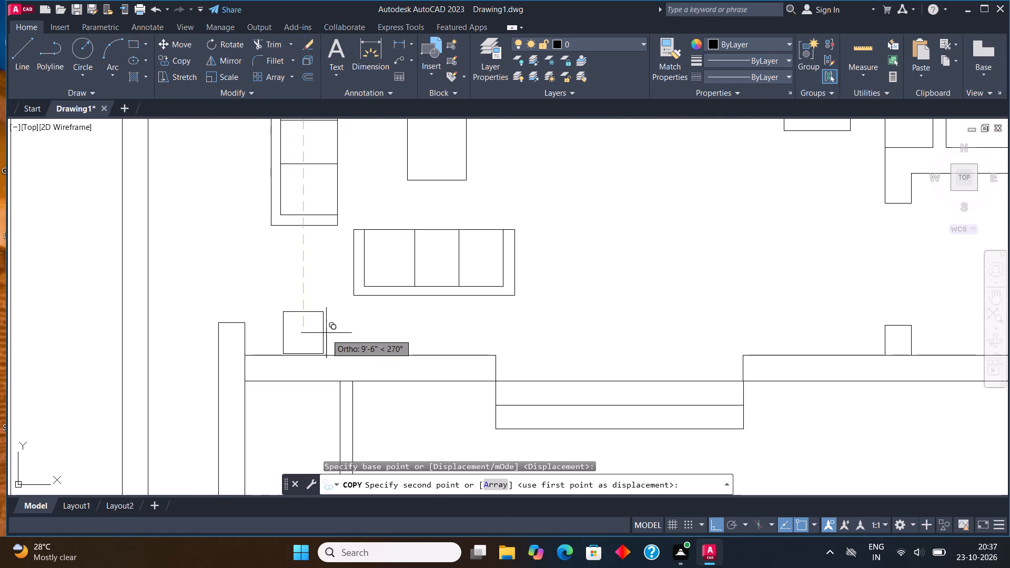
{"action": "left_click", "coordinate": [321, 270]}
{"action": "key", "text": "Escape"}
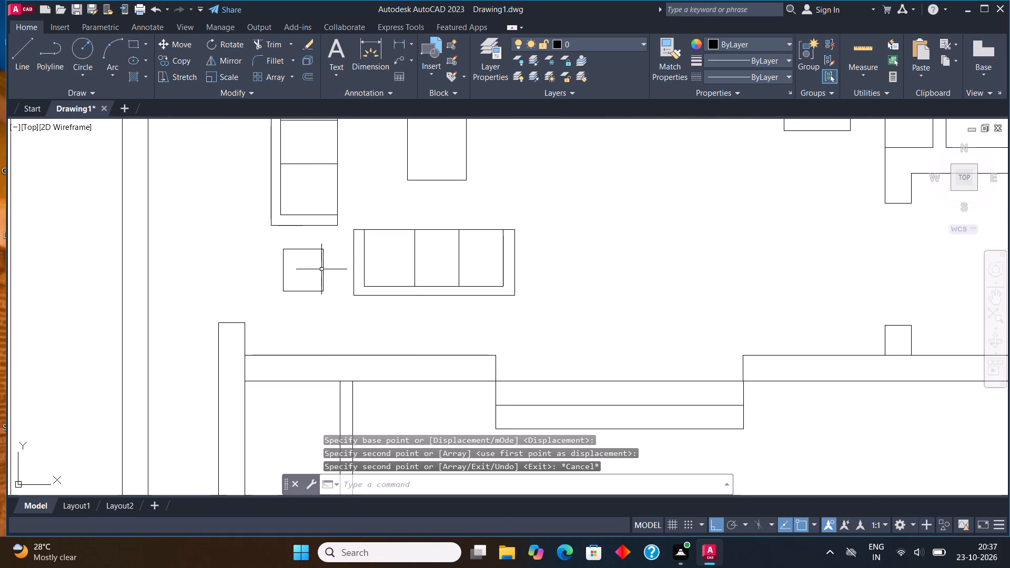
Draw a three-sided carpet outline from the lower sofa's right edge about 5'-8" right, up, and back left to the upper sofa.
{"action": "scroll", "coordinate": [331, 273], "scroll_direction": "down", "scroll_amount": 2}
{"action": "middle_click_drag", "start_coordinate": [460, 221], "coordinate": [441, 246]}
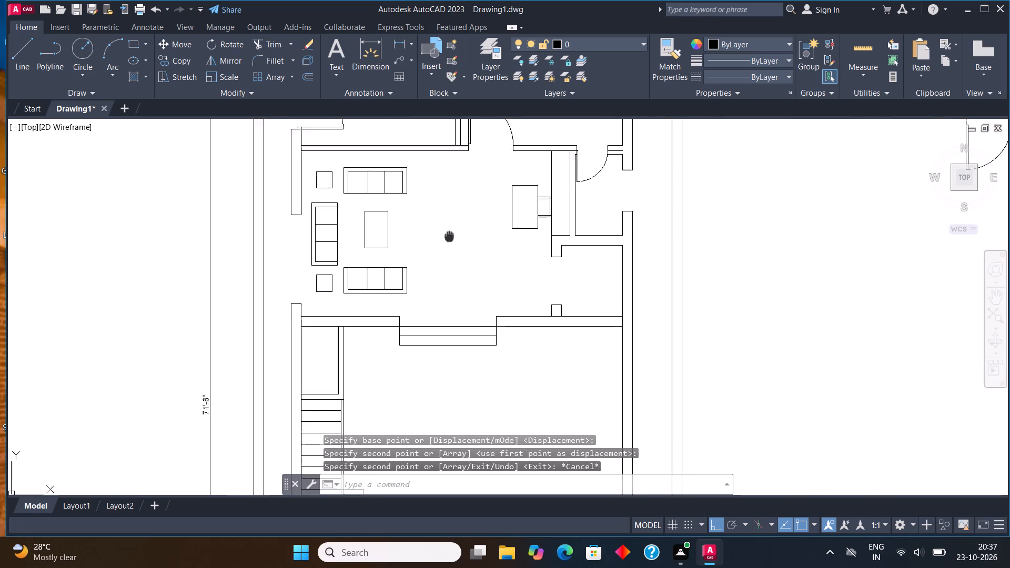
{"action": "middle_click_drag", "start_coordinate": [441, 246], "coordinate": [438, 248]}
{"action": "left_click", "coordinate": [32, 47]}
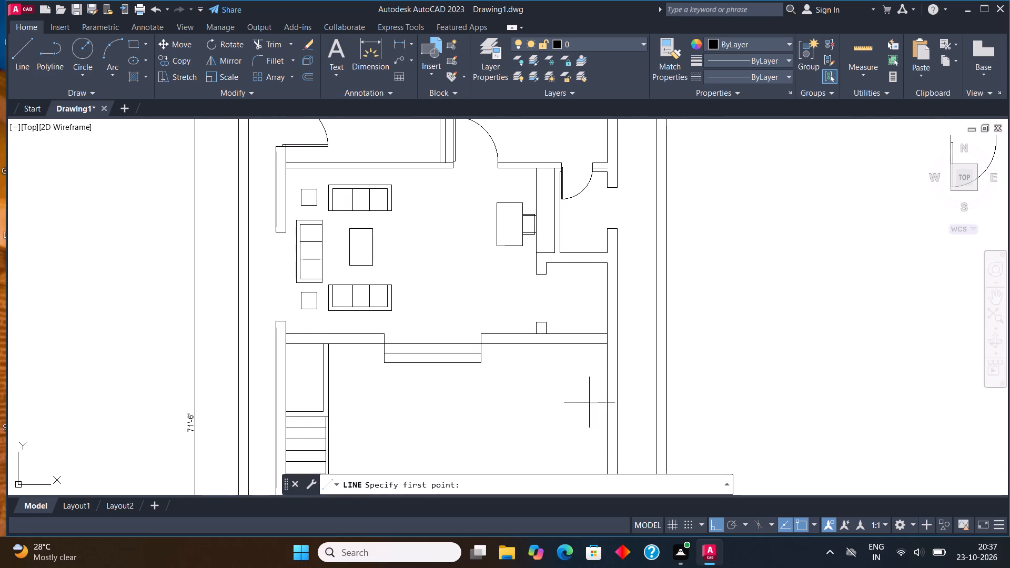
{"action": "scroll", "coordinate": [433, 290], "scroll_direction": "up", "scroll_amount": 1}
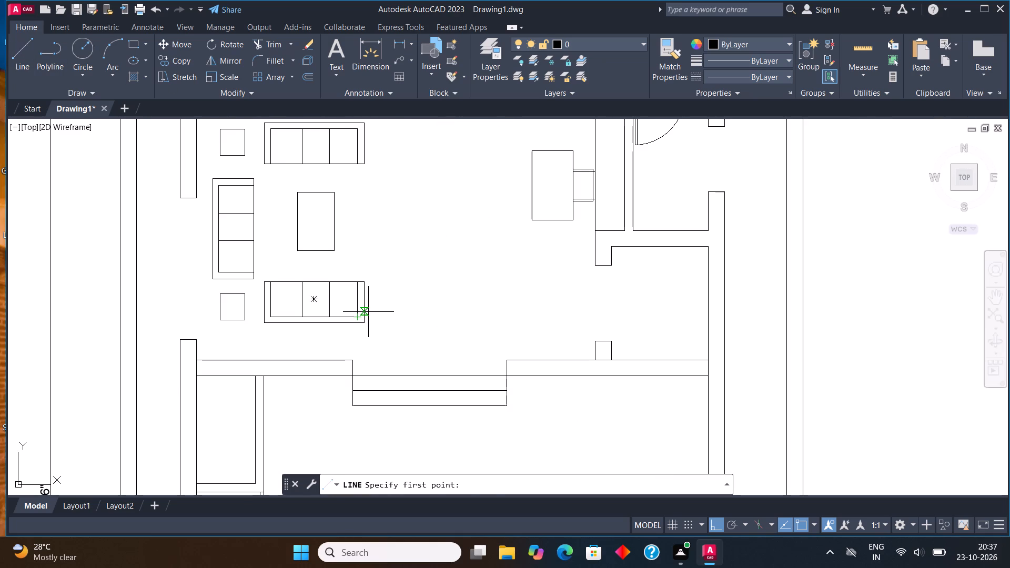
{"action": "left_click", "coordinate": [368, 312]}
{"action": "middle_click_drag", "start_coordinate": [461, 311], "coordinate": [479, 350]}
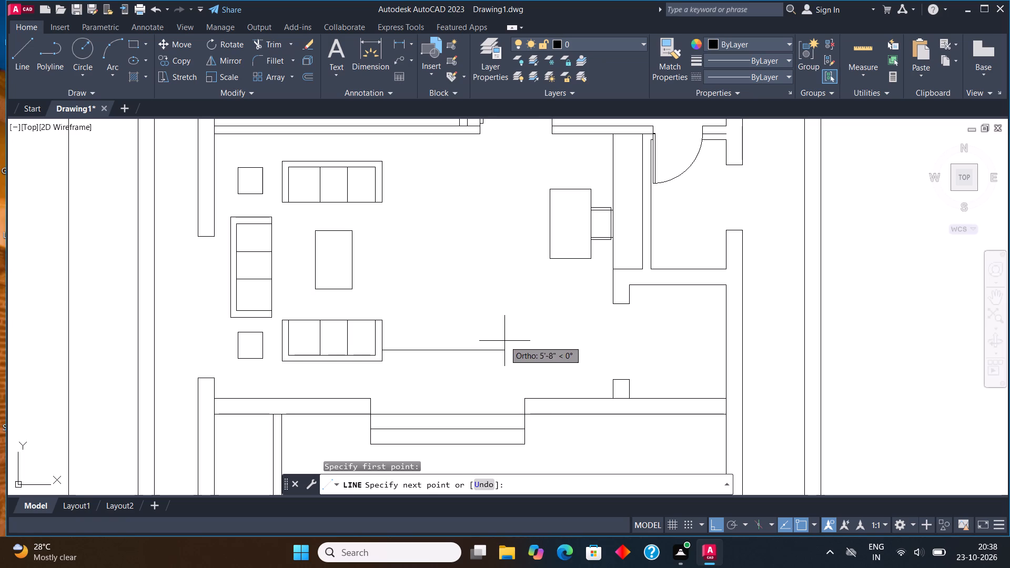
{"action": "left_click", "coordinate": [506, 341]}
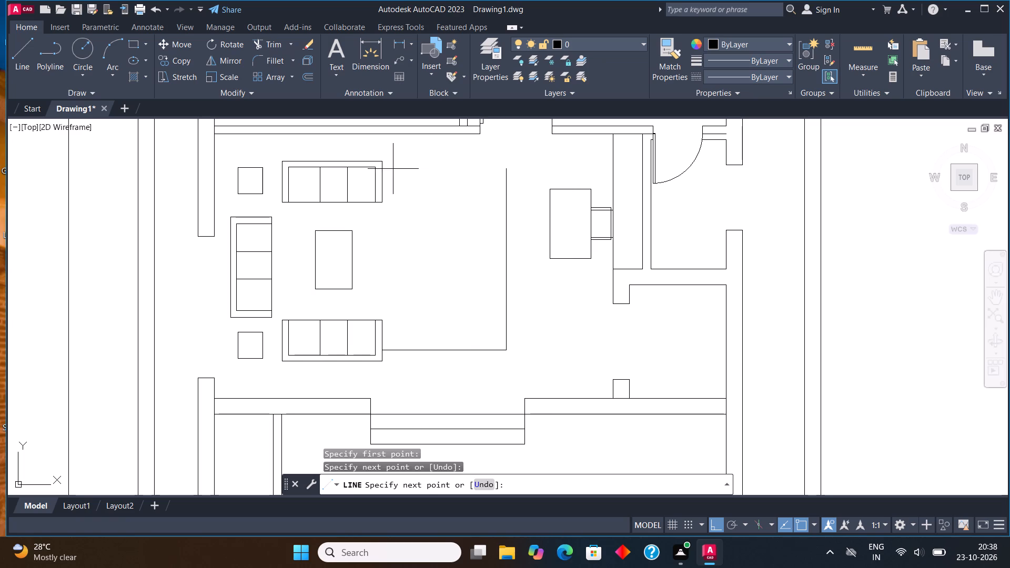
{"action": "left_click", "coordinate": [470, 171]}
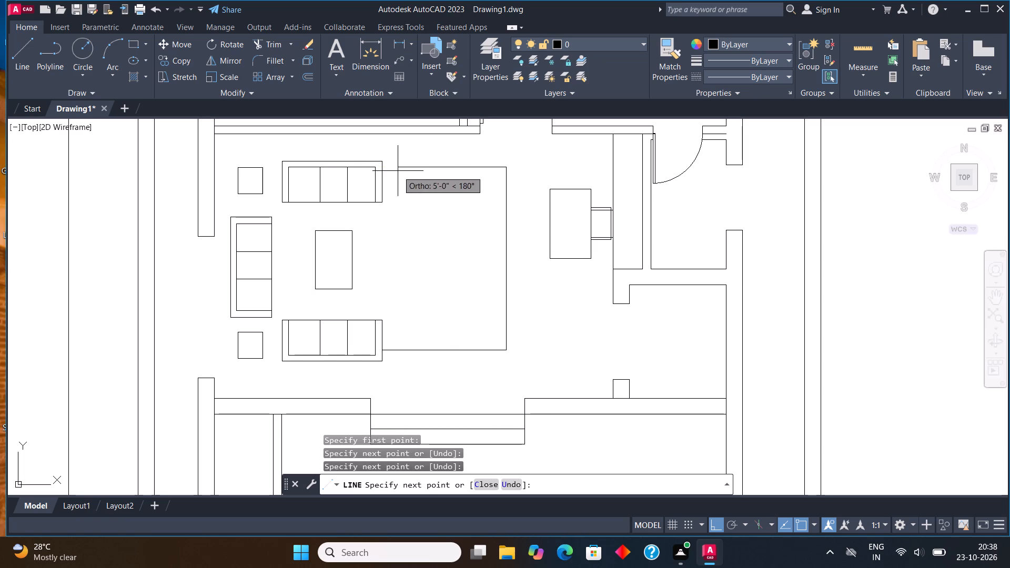
{"action": "left_click", "coordinate": [386, 169]}
{"action": "key", "text": "Escape"}
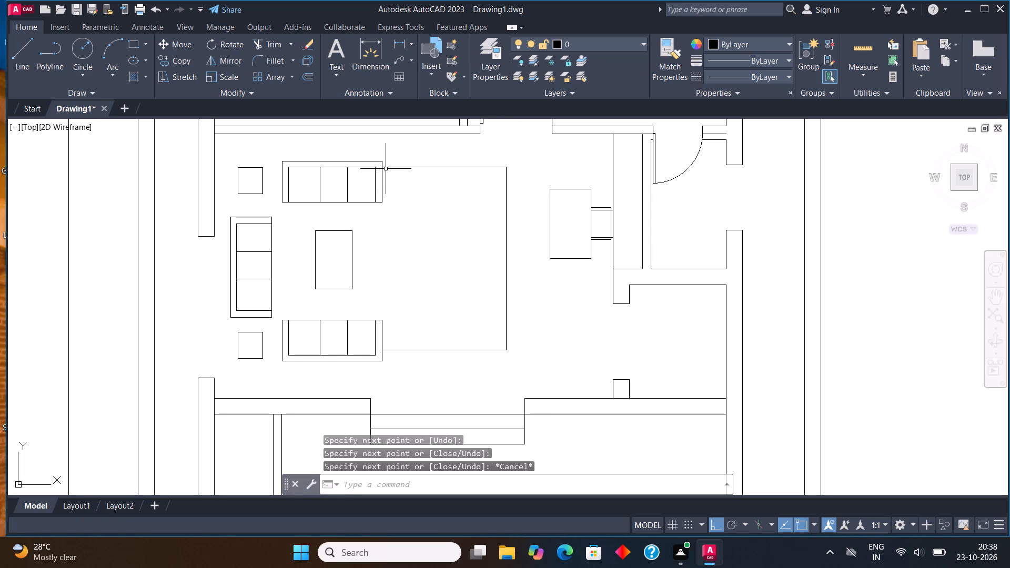
Draw a short horizontal line joining the lower sofa's left edge to the lower side table, in line with the outline's bottom edge.
{"action": "scroll", "coordinate": [406, 308], "scroll_direction": "down", "scroll_amount": 3}
{"action": "scroll", "coordinate": [362, 284], "scroll_direction": "up", "scroll_amount": 3}
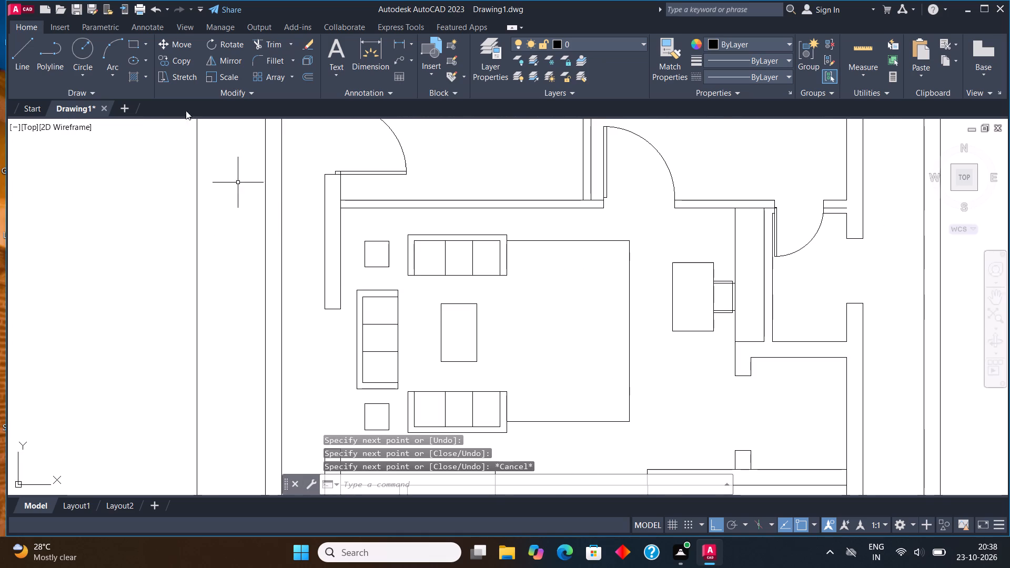
{"action": "left_click", "coordinate": [24, 54]}
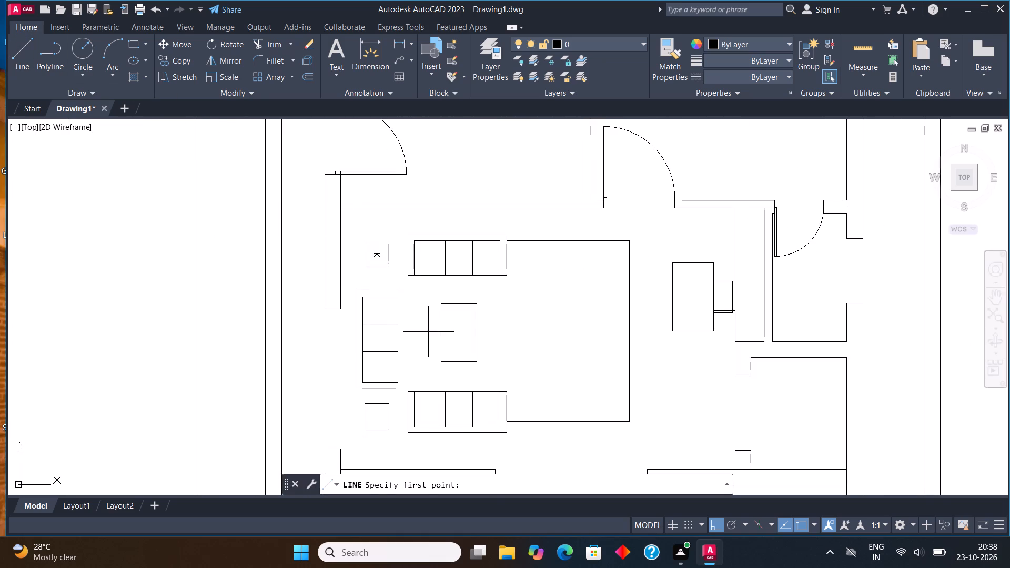
{"action": "middle_click_drag", "start_coordinate": [428, 332], "coordinate": [436, 276]}
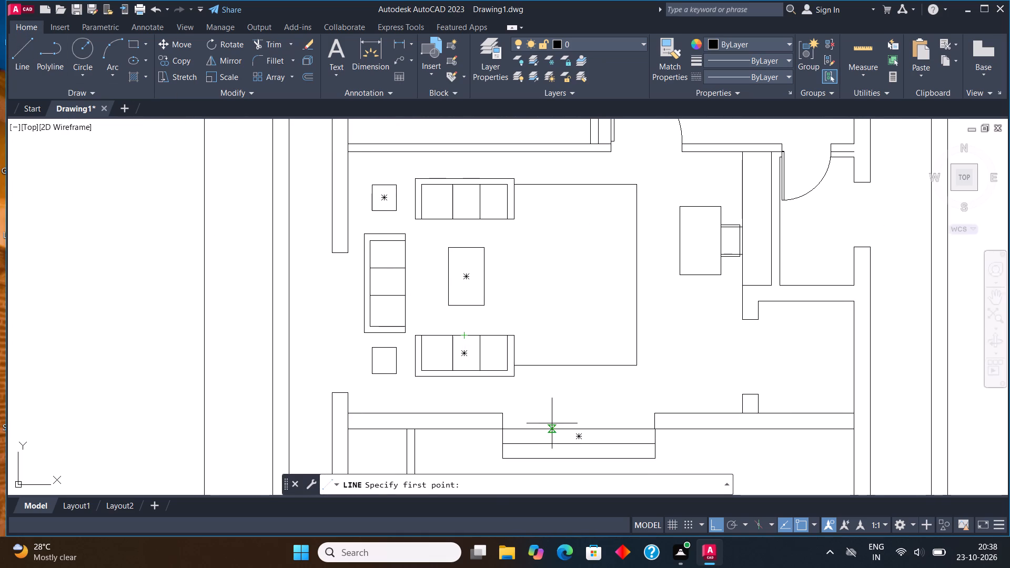
{"action": "scroll", "coordinate": [482, 380], "scroll_direction": "up", "scroll_amount": 1}
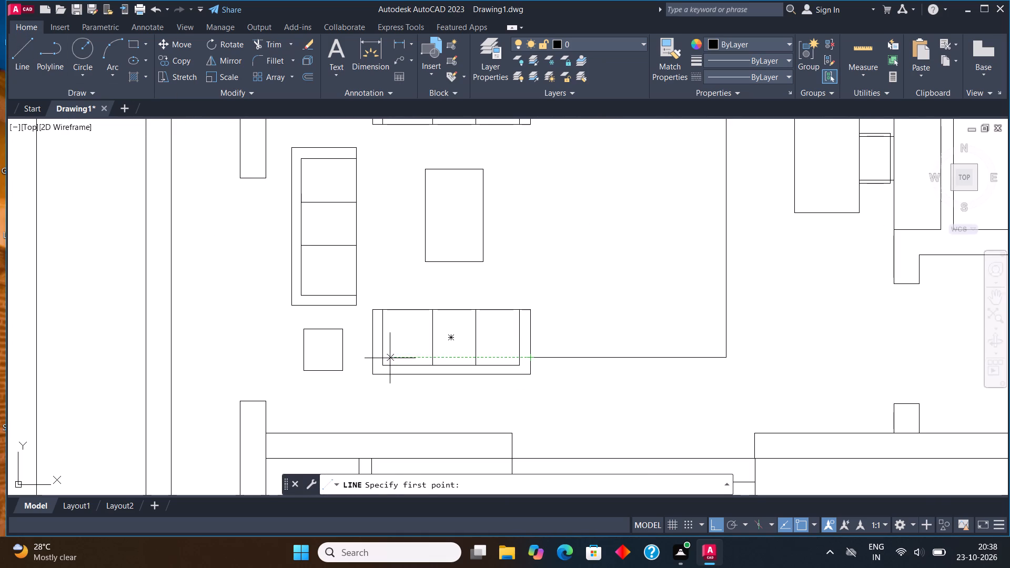
{"action": "left_click", "coordinate": [375, 358]}
{"action": "left_click", "coordinate": [344, 359]}
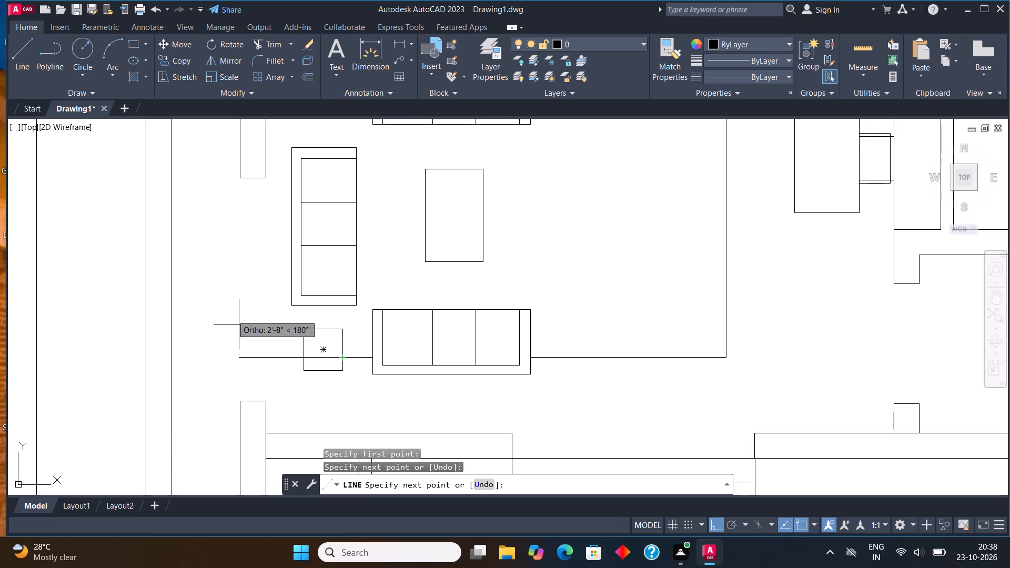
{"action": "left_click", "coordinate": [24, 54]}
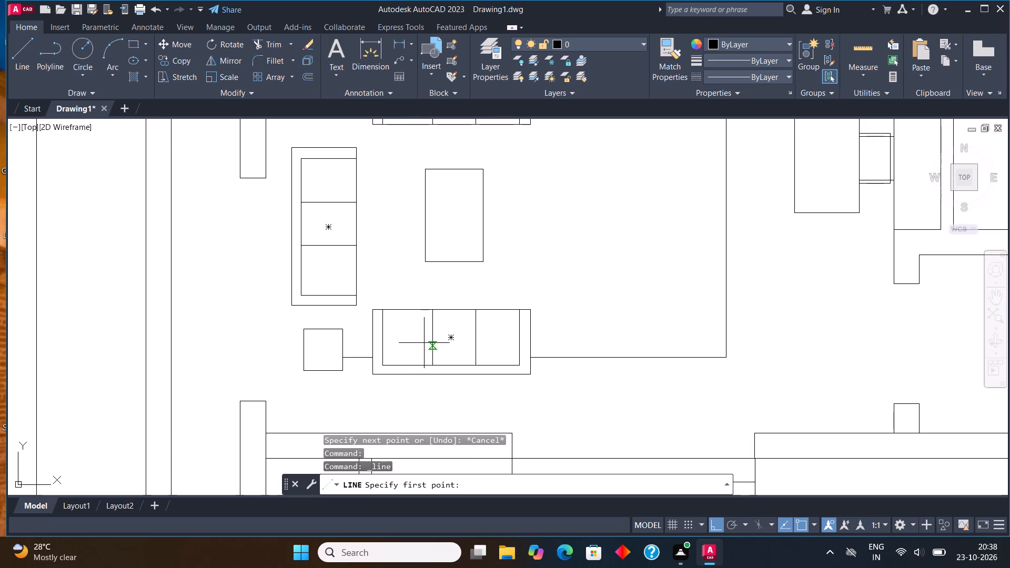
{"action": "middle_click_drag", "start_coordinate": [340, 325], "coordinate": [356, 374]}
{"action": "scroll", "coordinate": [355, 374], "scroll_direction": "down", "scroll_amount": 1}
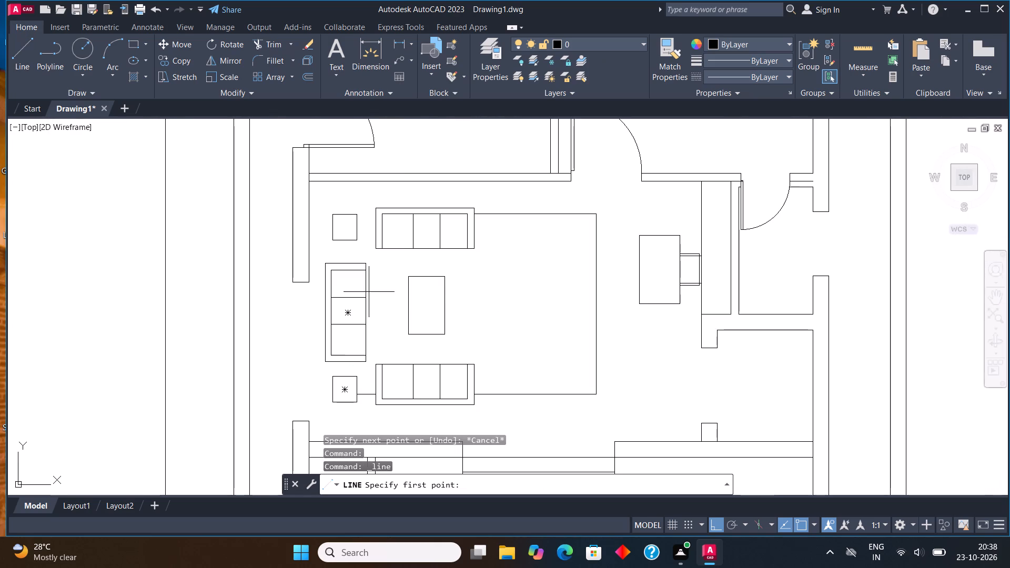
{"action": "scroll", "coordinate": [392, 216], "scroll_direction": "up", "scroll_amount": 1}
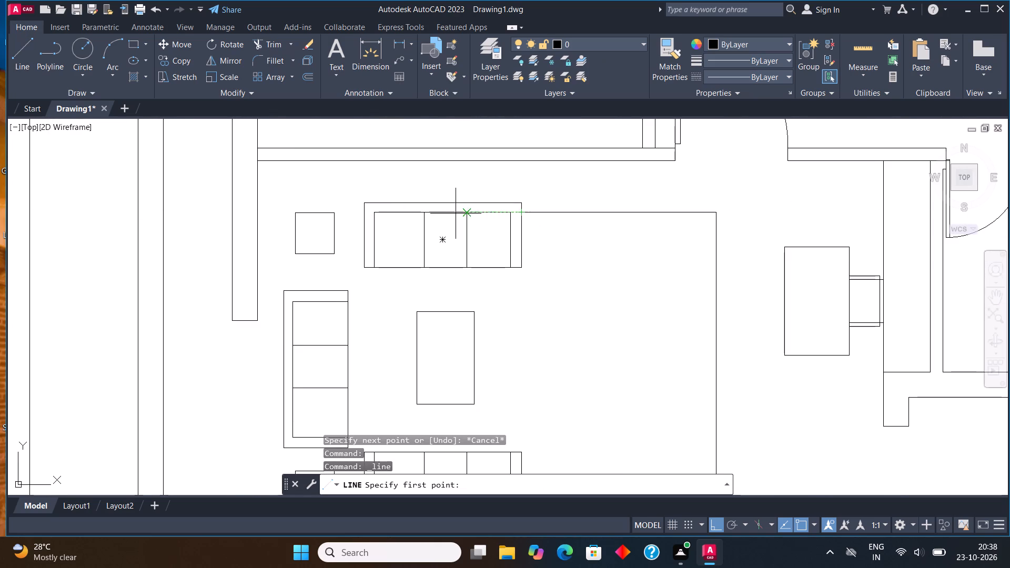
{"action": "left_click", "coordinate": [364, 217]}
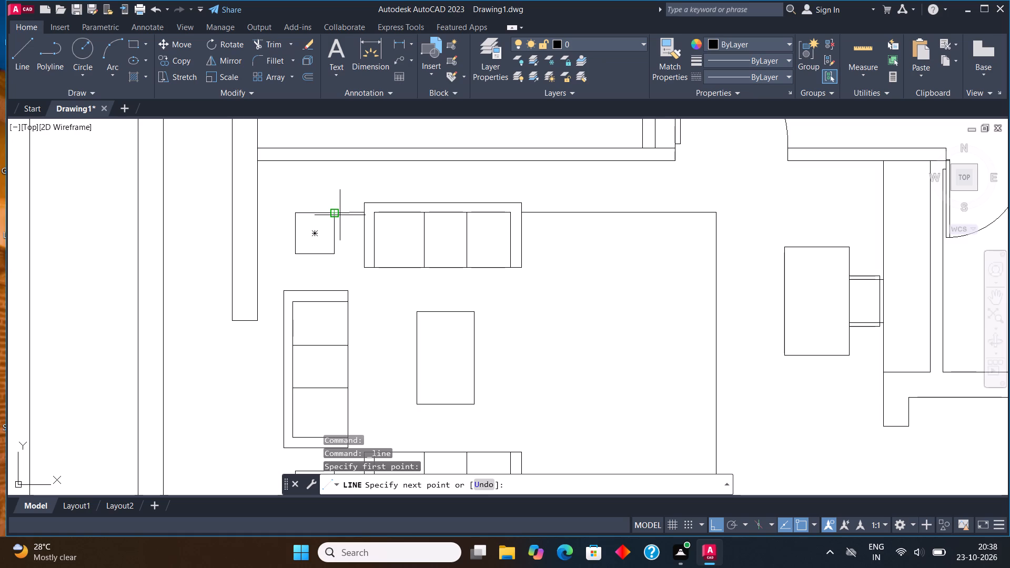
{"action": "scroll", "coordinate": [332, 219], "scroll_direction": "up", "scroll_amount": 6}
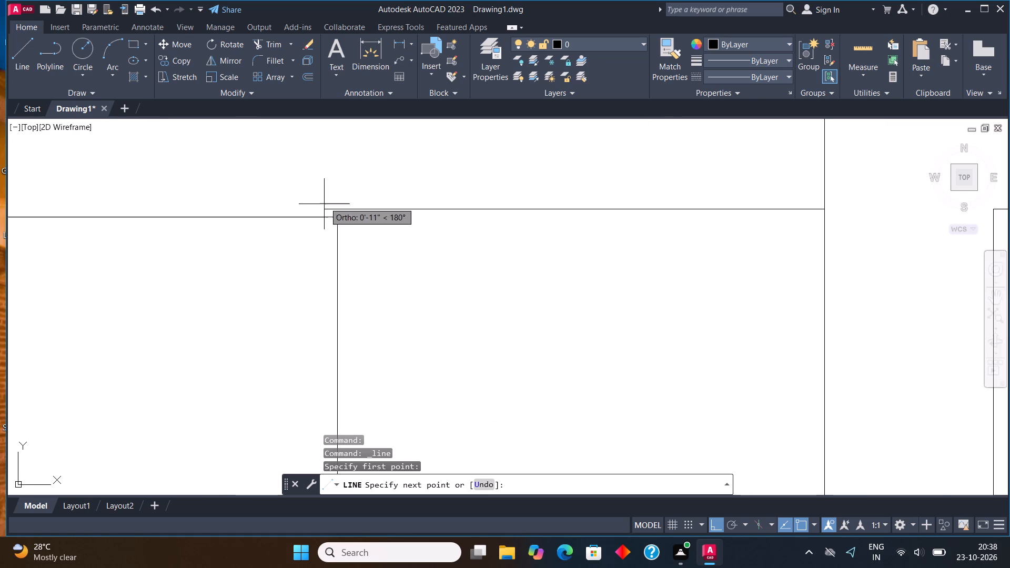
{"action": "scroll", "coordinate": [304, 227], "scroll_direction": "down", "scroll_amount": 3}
Draw a short horizontal line, about 6" long, in the gap between the upper side table and the upper sofa, level with the carpet outline's top edge.
{"action": "left_click", "coordinate": [28, 65]}
{"action": "scroll", "coordinate": [409, 314], "scroll_direction": "down", "scroll_amount": 1}
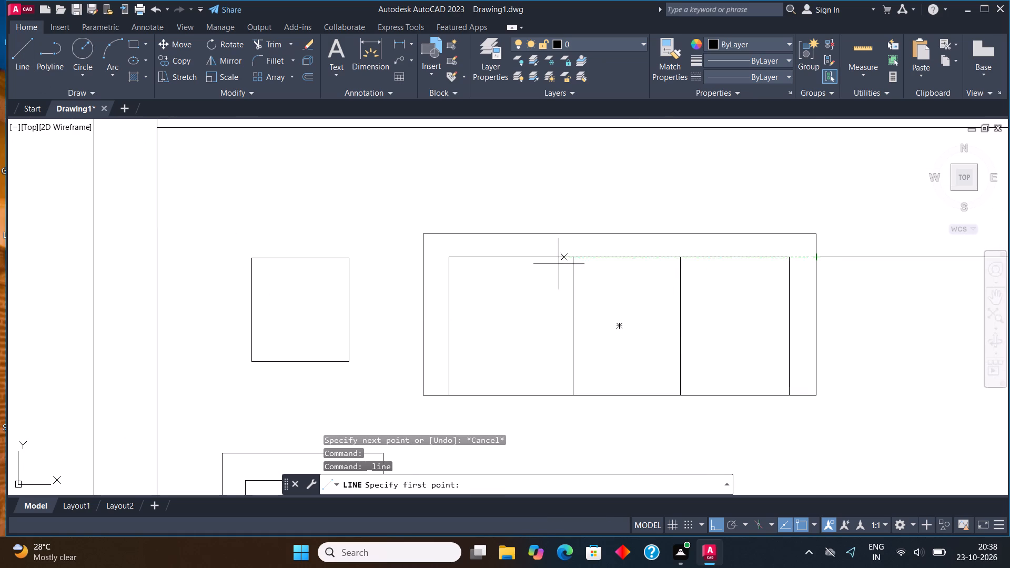
{"action": "left_click", "coordinate": [408, 255]}
{"action": "scroll", "coordinate": [362, 257], "scroll_direction": "up", "scroll_amount": 2}
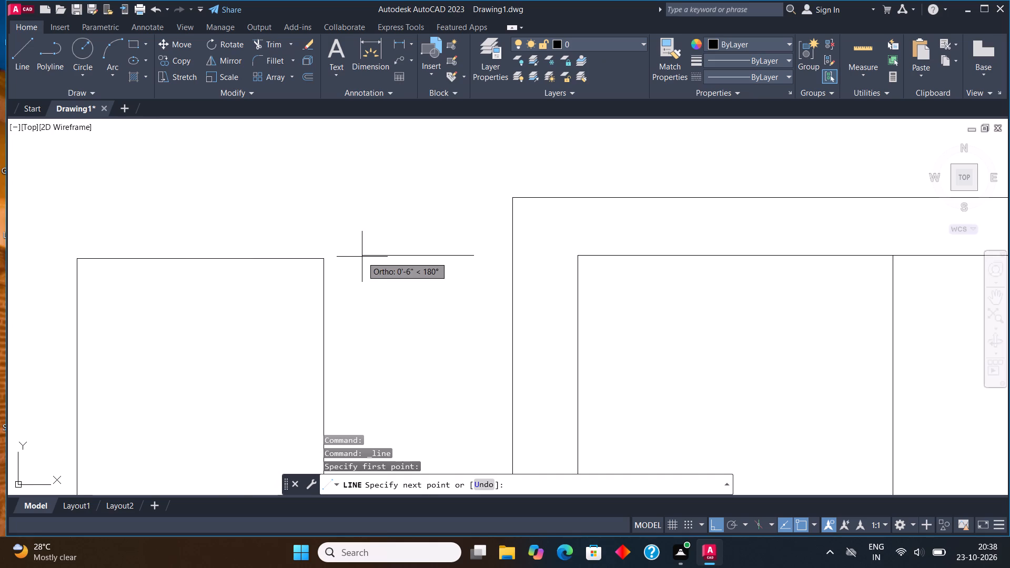
{"action": "left_click", "coordinate": [352, 257]}
{"action": "key", "text": "Escape"}
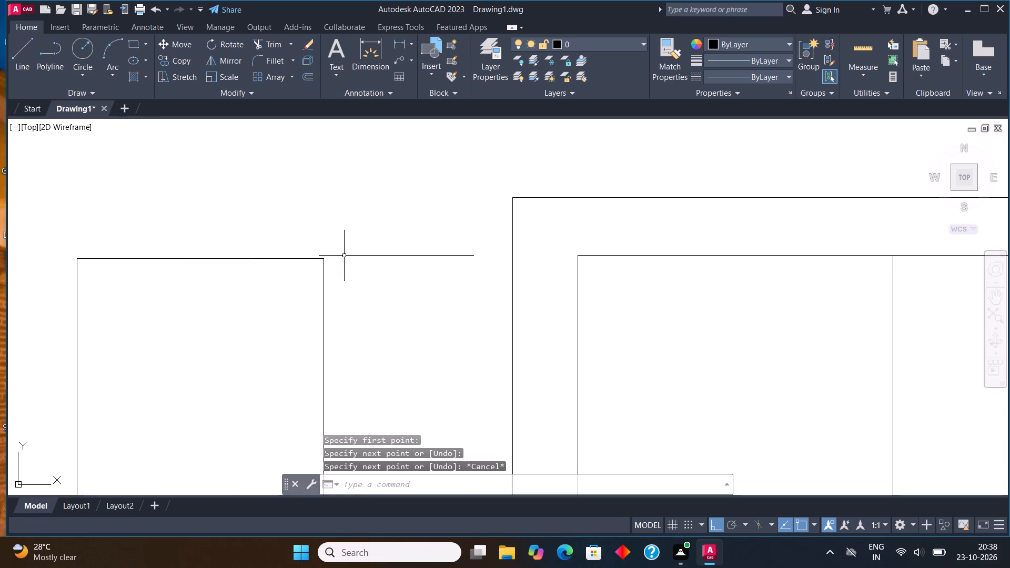
Move the upper side table slightly straight up so its top edge sits above the short horizontal line.
{"action": "left_click", "coordinate": [342, 360]}
{"action": "left_click", "coordinate": [288, 319]}
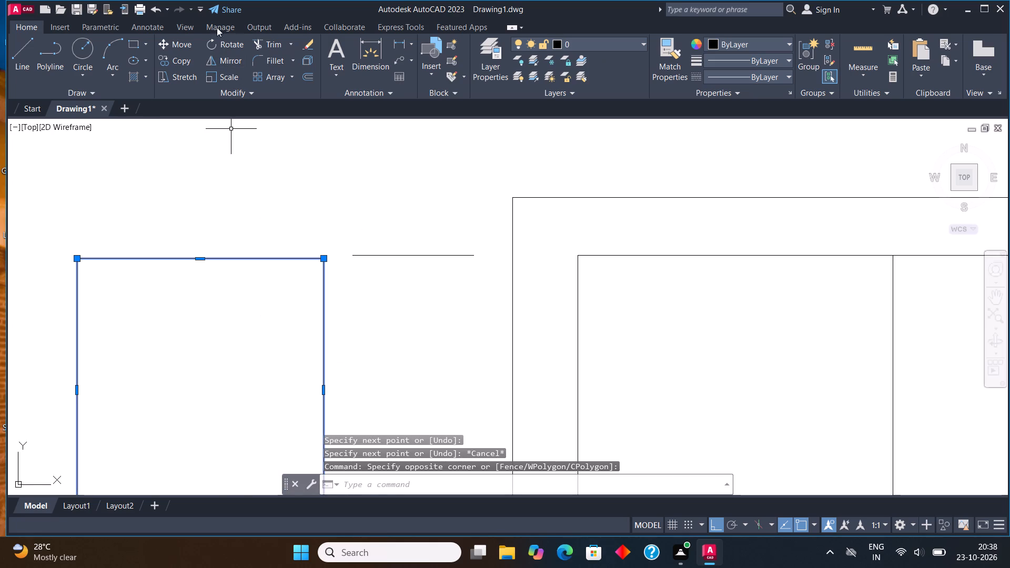
{"action": "left_click", "coordinate": [179, 45]}
{"action": "left_click", "coordinate": [325, 257]}
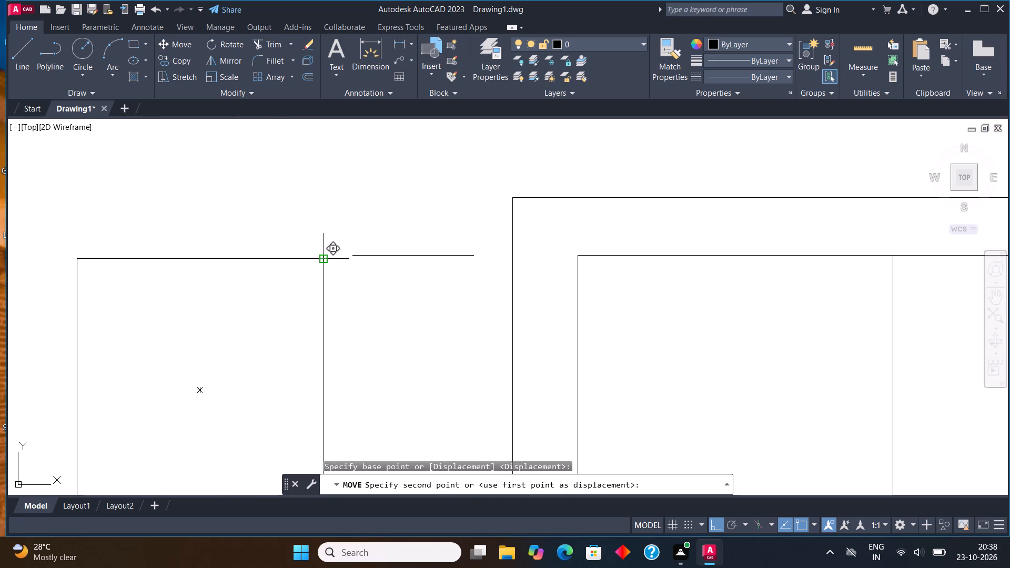
{"action": "left_click", "coordinate": [324, 214]}
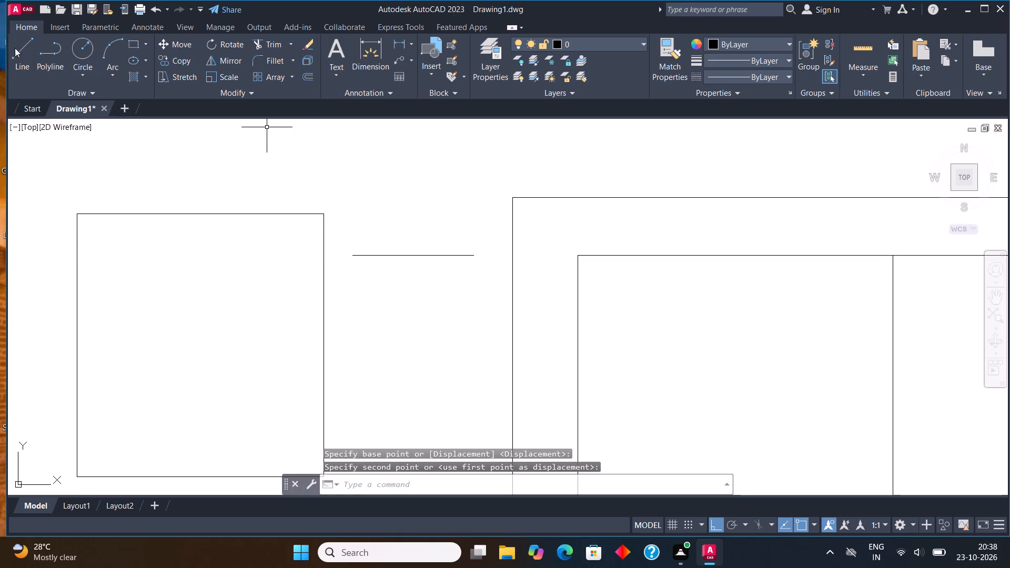
Add line segments at both ends of the short horizontal line, joining it to the side table's right edge and the upper sofa's left edge.
{"action": "left_click", "coordinate": [29, 47]}
{"action": "left_click", "coordinate": [356, 259]}
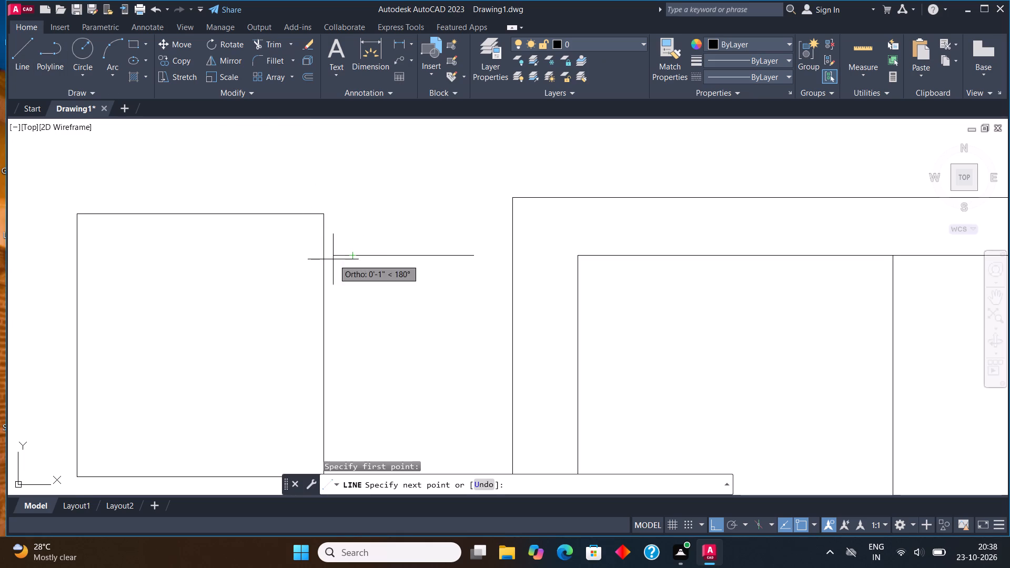
{"action": "left_click", "coordinate": [328, 259]}
{"action": "scroll", "coordinate": [349, 212], "scroll_direction": "down", "scroll_amount": 3}
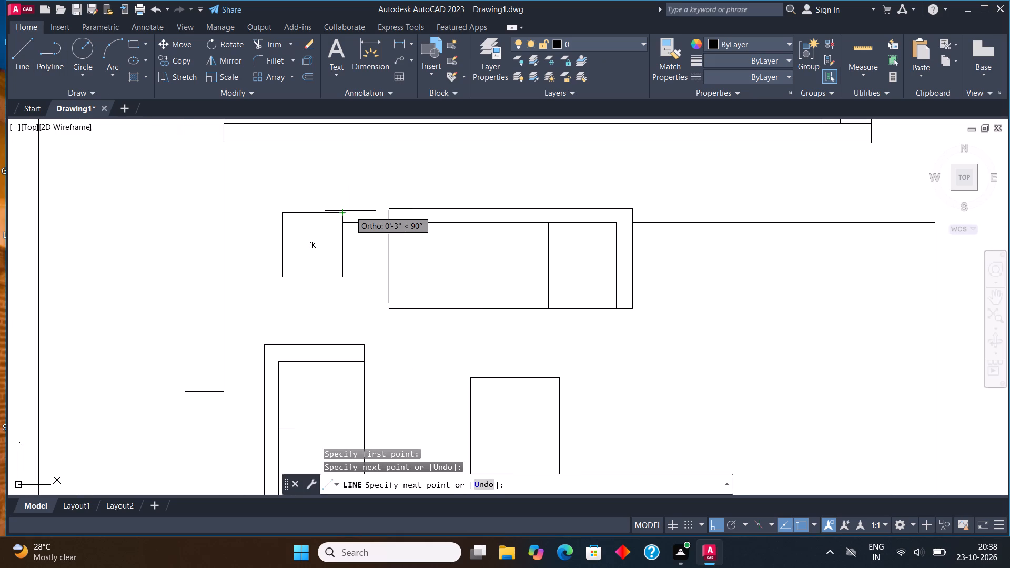
{"action": "key", "text": "Escape"}
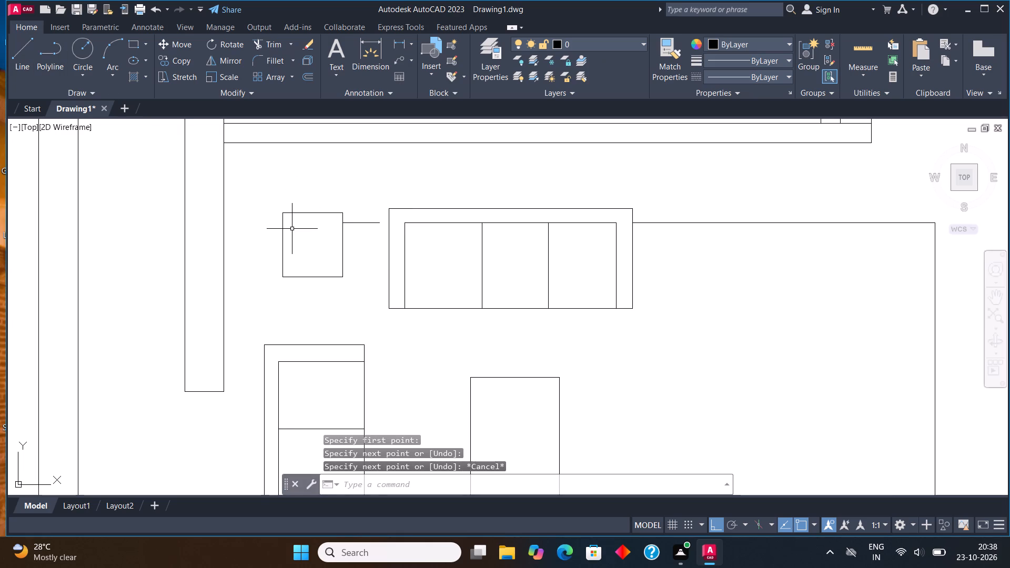
{"action": "left_click", "coordinate": [26, 49]}
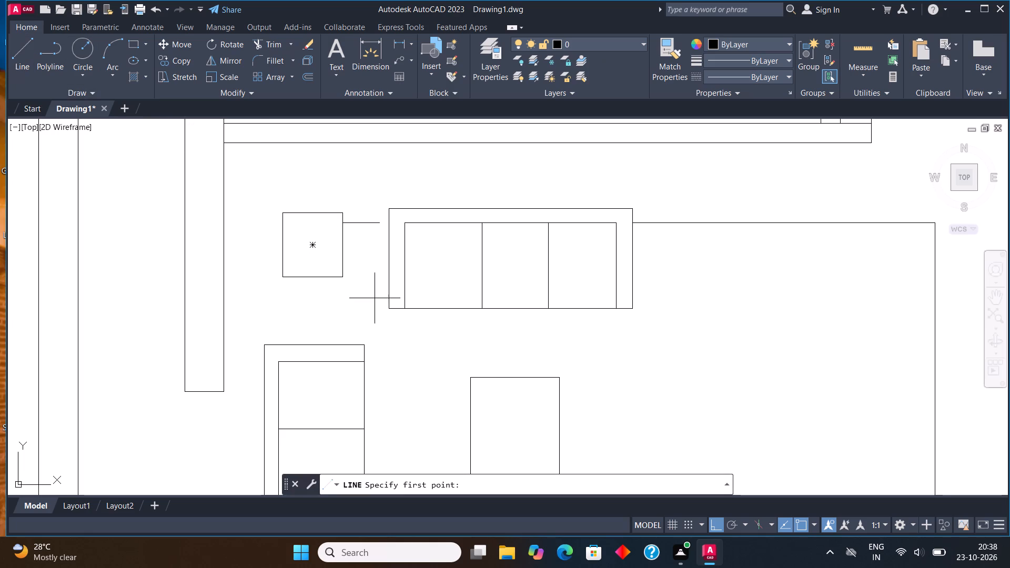
{"action": "middle_click_drag", "start_coordinate": [387, 318], "coordinate": [394, 275]}
{"action": "scroll", "coordinate": [397, 283], "scroll_direction": "down", "scroll_amount": 1}
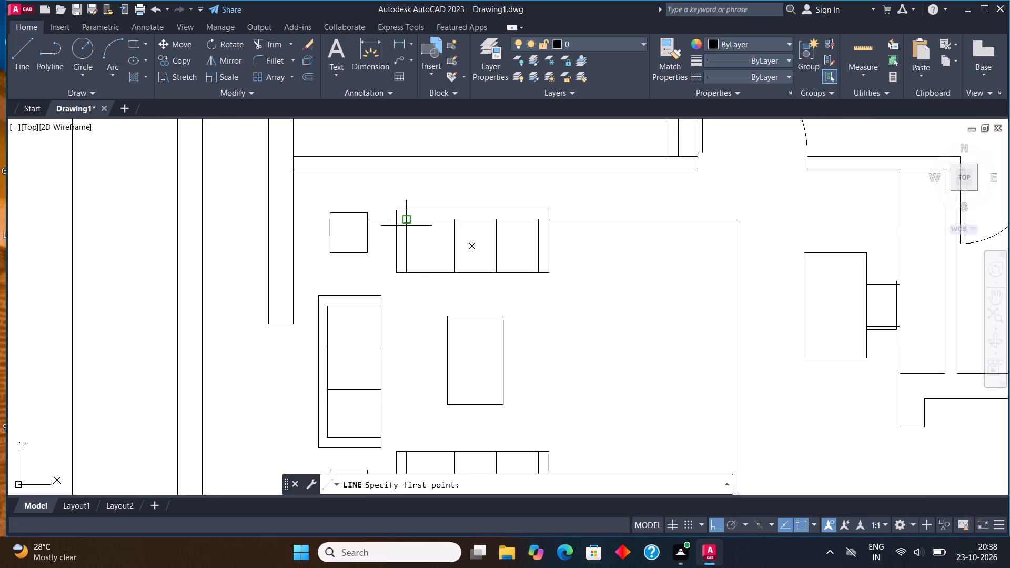
{"action": "scroll", "coordinate": [406, 226], "scroll_direction": "up", "scroll_amount": 2}
{"action": "left_click", "coordinate": [363, 210]}
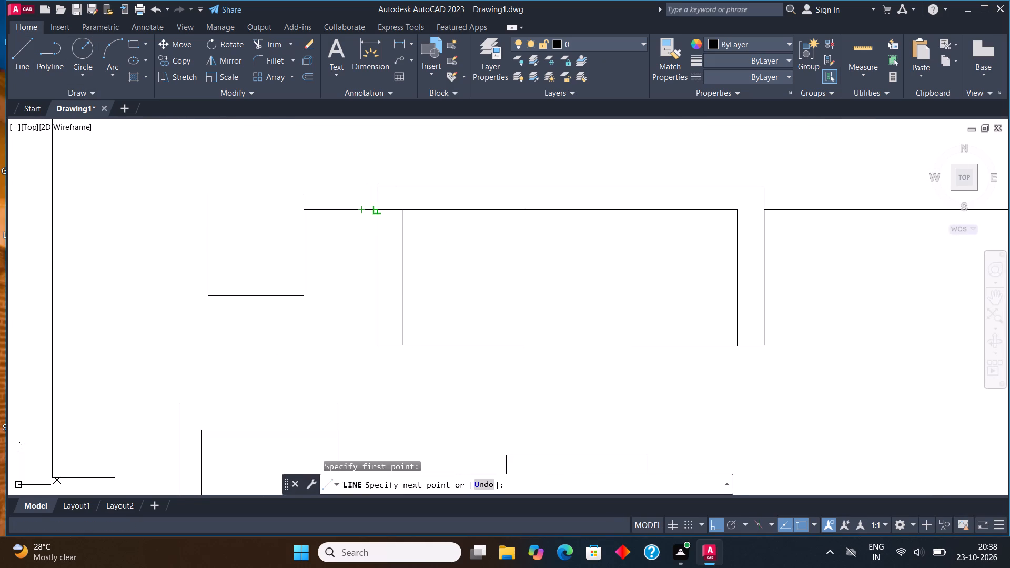
{"action": "left_click", "coordinate": [377, 208]}
{"action": "key", "text": "Escape"}
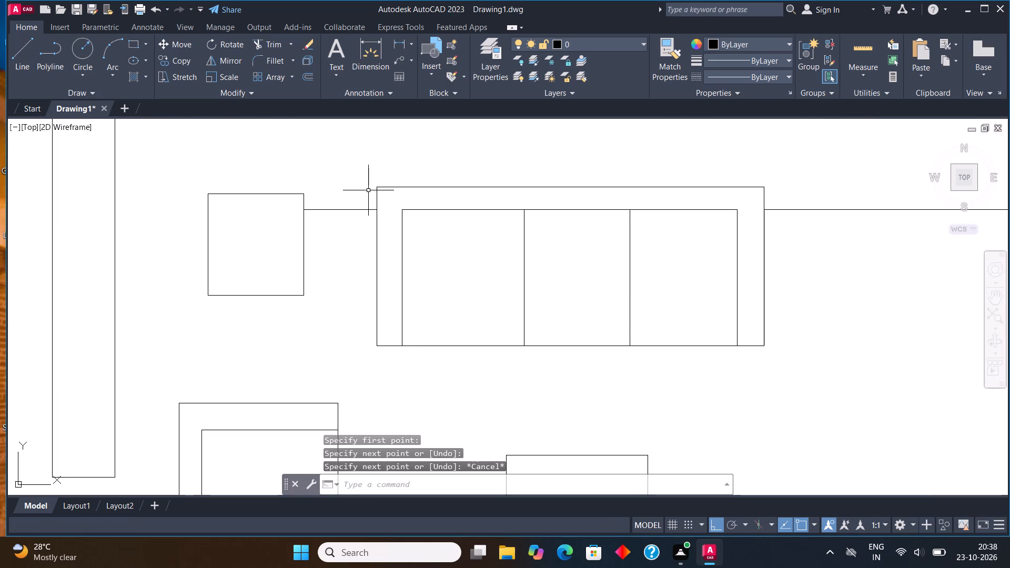
Draw a short vertical line from the lower side table's top edge up to the vertical sofa's bottom edge, near their left sides.
{"action": "scroll", "coordinate": [368, 218], "scroll_direction": "down", "scroll_amount": 2}
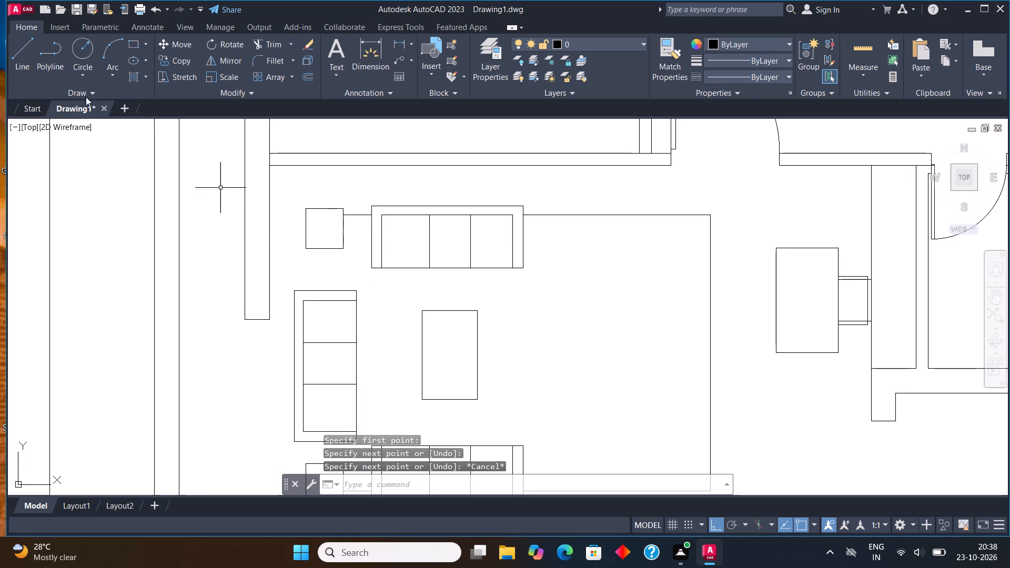
{"action": "left_click", "coordinate": [18, 46]}
{"action": "middle_click_drag", "start_coordinate": [378, 275], "coordinate": [382, 197]}
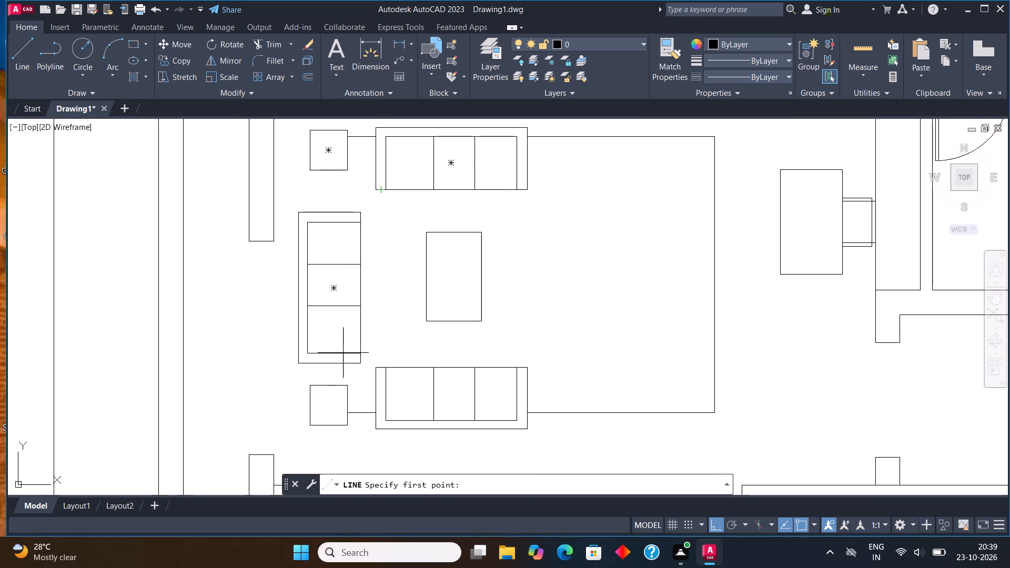
{"action": "middle_click_drag", "start_coordinate": [340, 357], "coordinate": [355, 374]}
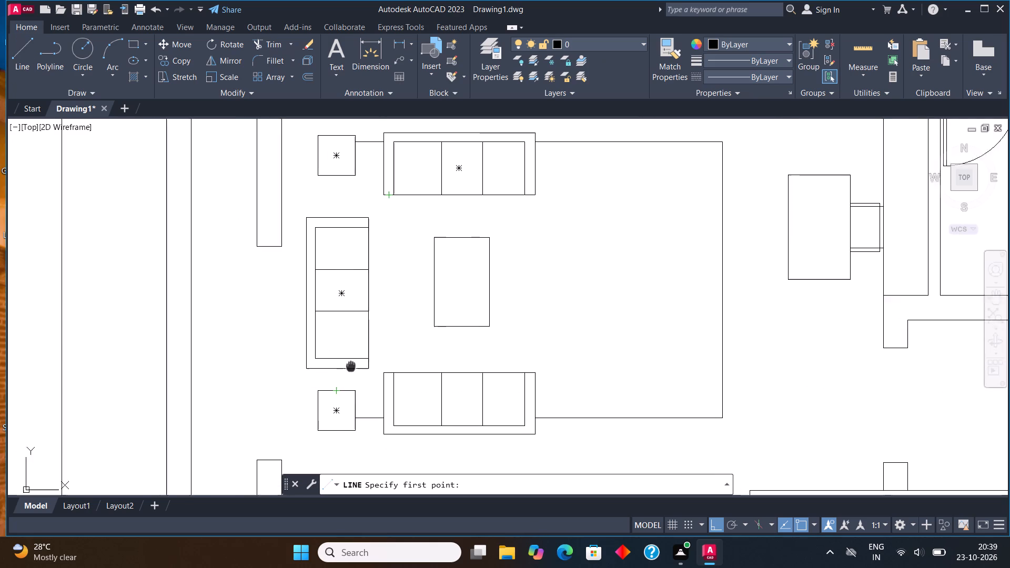
{"action": "middle_click_drag", "start_coordinate": [355, 374], "coordinate": [356, 389]}
{"action": "scroll", "coordinate": [315, 408], "scroll_direction": "up", "scroll_amount": 2}
{"action": "left_click", "coordinate": [350, 438]}
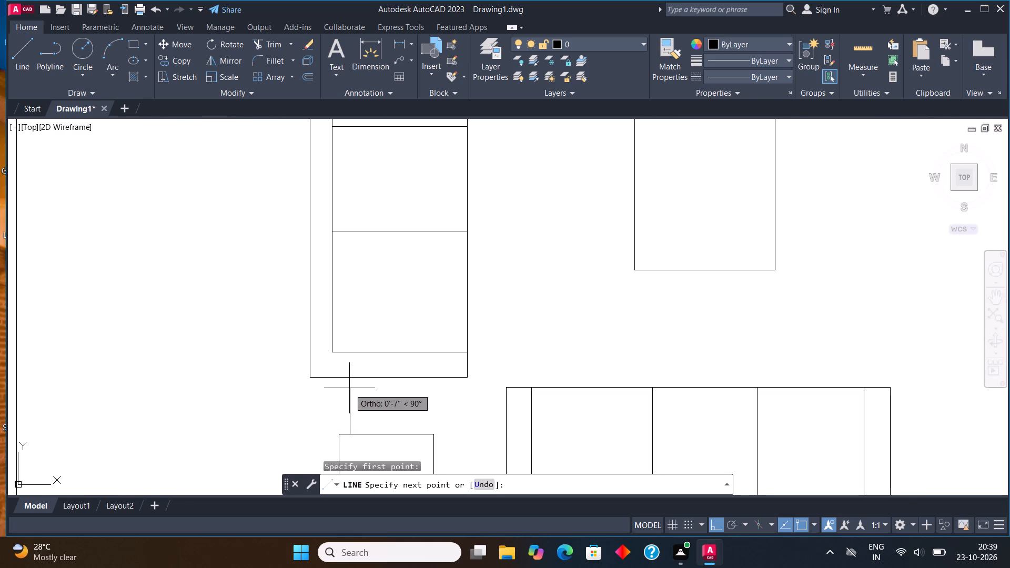
{"action": "left_click", "coordinate": [350, 380]}
{"action": "scroll", "coordinate": [351, 388], "scroll_direction": "down", "scroll_amount": 1}
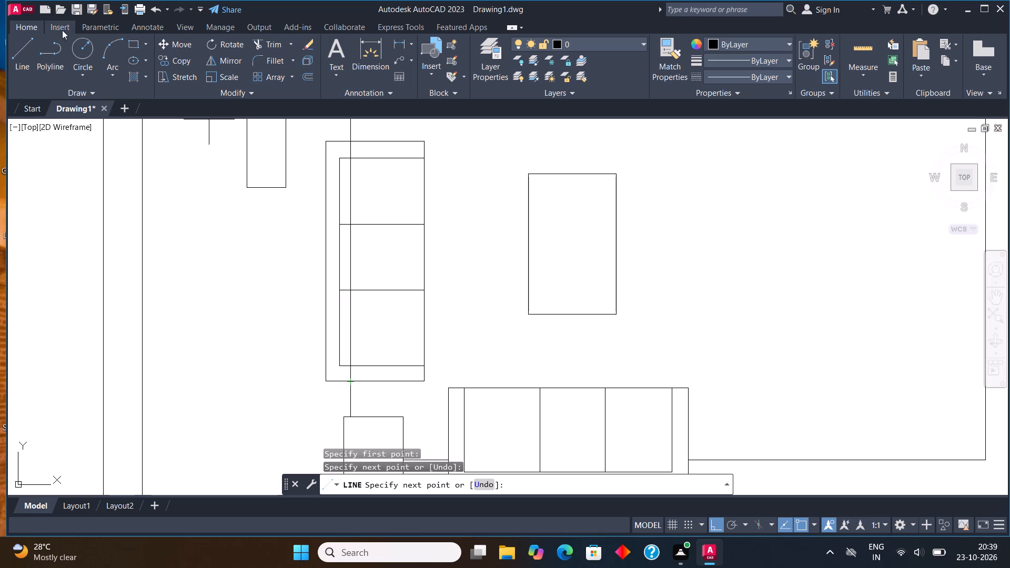
Draw a vertical line from the vertical sofa's top edge to the upper side table's bottom edge, in line with the lower vertical connector.
{"action": "left_click", "coordinate": [27, 55]}
{"action": "scroll", "coordinate": [484, 384], "scroll_direction": "down", "scroll_amount": 1}
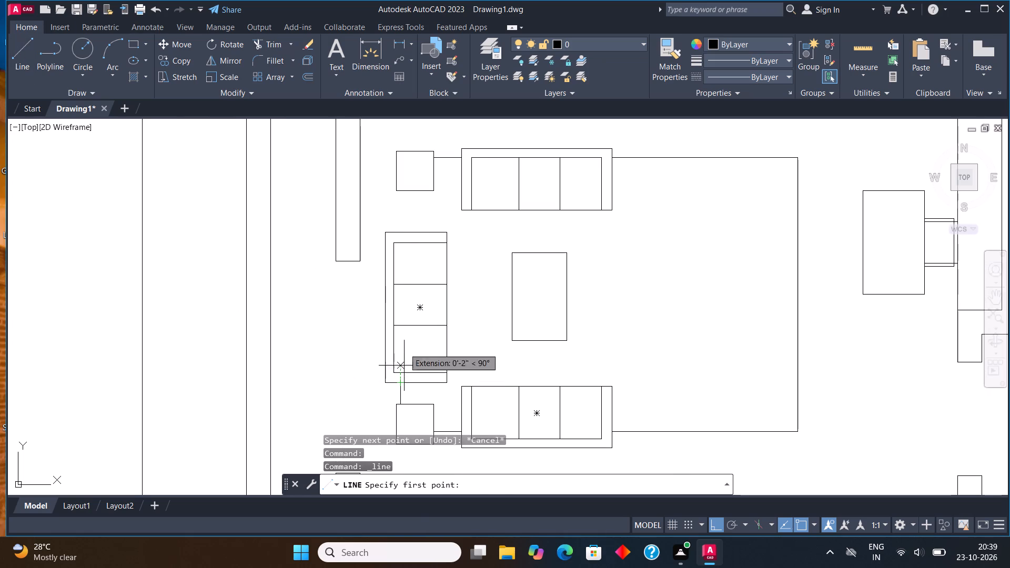
{"action": "left_click", "coordinate": [405, 235]}
{"action": "scroll", "coordinate": [405, 179], "scroll_direction": "up", "scroll_amount": 2}
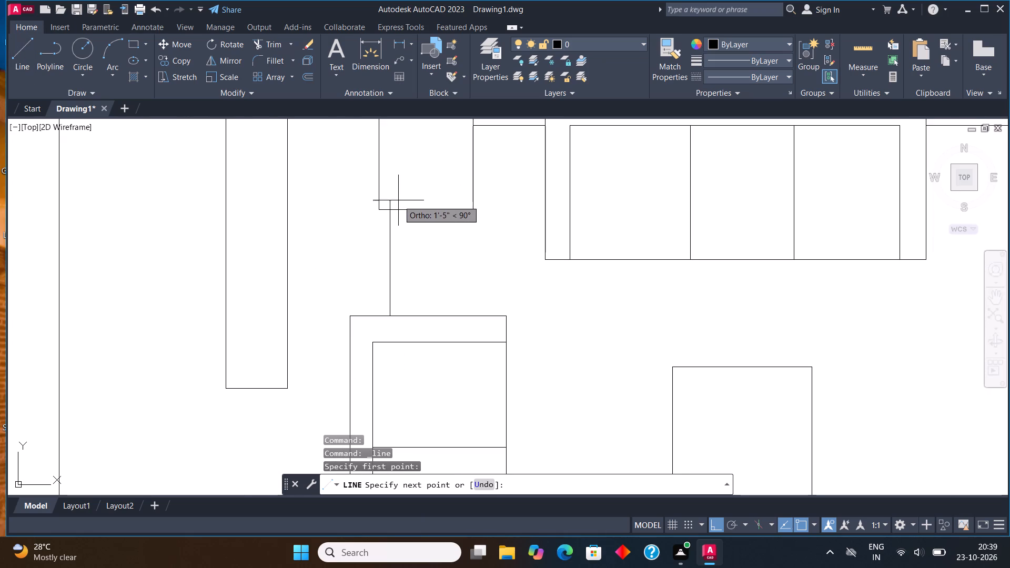
{"action": "left_click", "coordinate": [392, 209]}
{"action": "scroll", "coordinate": [375, 258], "scroll_direction": "down", "scroll_amount": 2}
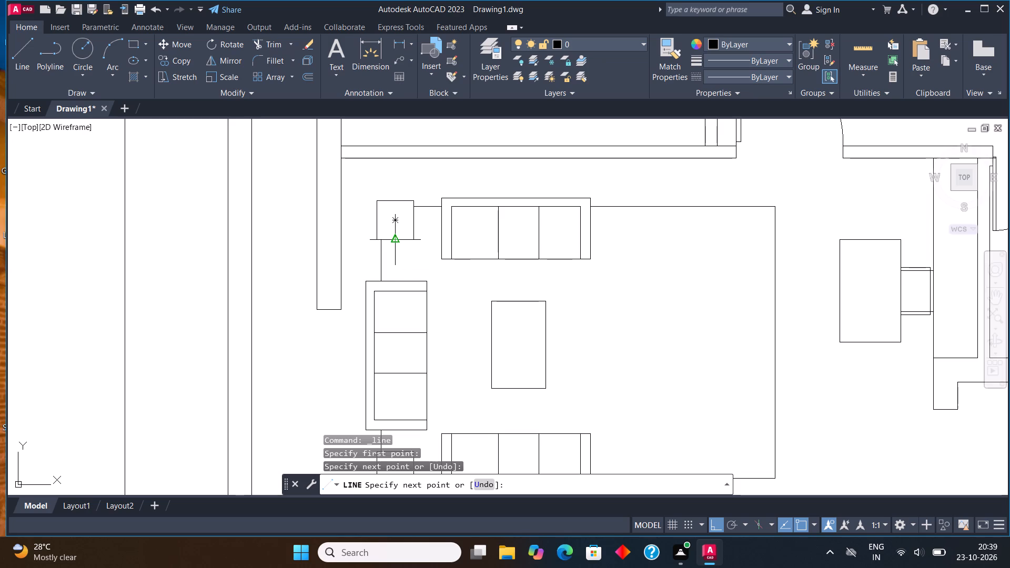
{"action": "key", "text": "Escape"}
Copy the toilet from the right-hand upper bathroom into the small room beside the hall desk, tank against its bottom wall.
{"action": "scroll", "coordinate": [402, 228], "scroll_direction": "down", "scroll_amount": 3}
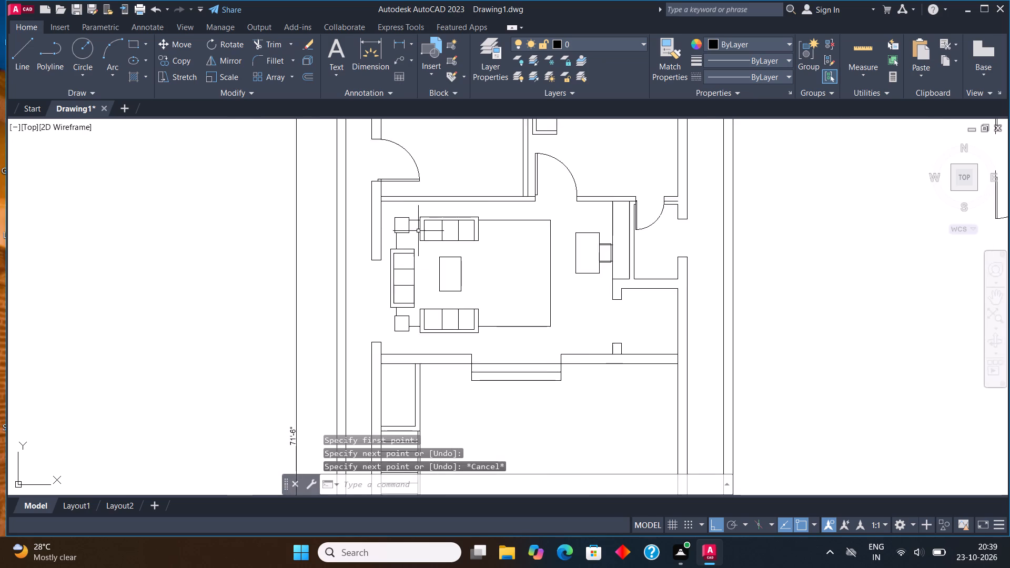
{"action": "scroll", "coordinate": [524, 270], "scroll_direction": "up", "scroll_amount": 1}
{"action": "middle_click_drag", "start_coordinate": [517, 272], "coordinate": [506, 295]}
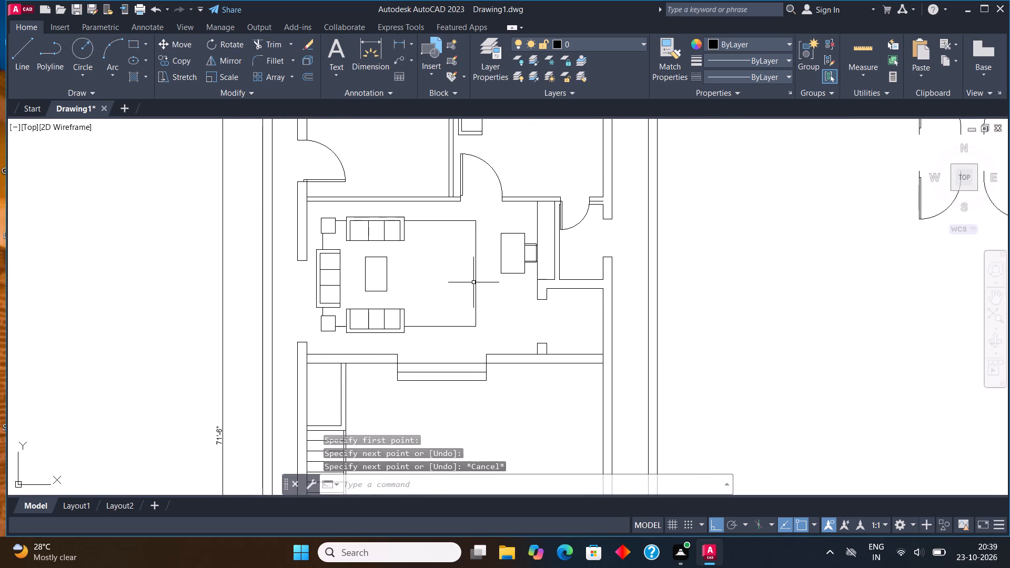
{"action": "scroll", "coordinate": [420, 272], "scroll_direction": "down", "scroll_amount": 1}
{"action": "scroll", "coordinate": [501, 276], "scroll_direction": "up", "scroll_amount": 1}
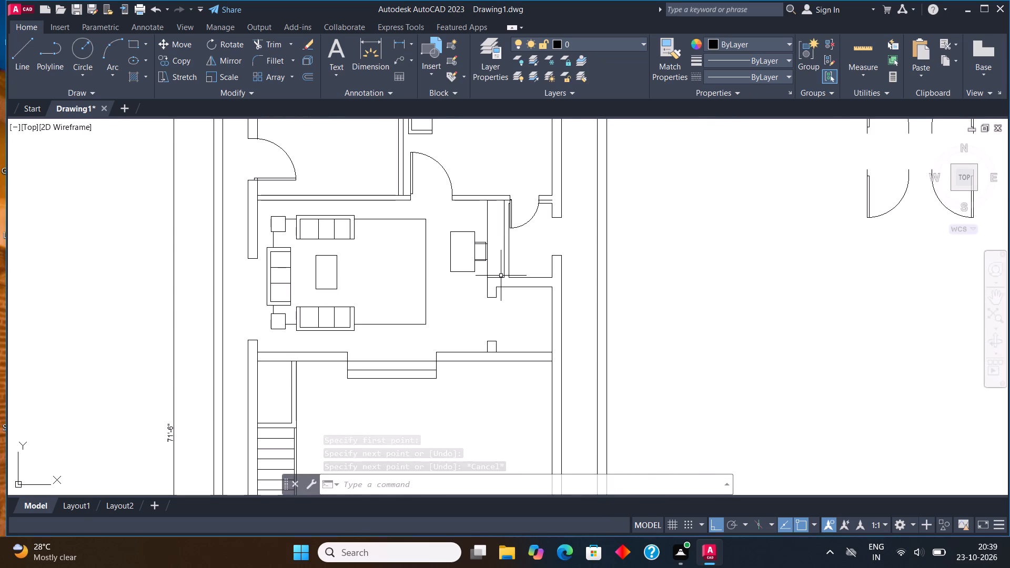
{"action": "middle_click_drag", "start_coordinate": [561, 304], "coordinate": [570, 410]}
{"action": "scroll", "coordinate": [565, 401], "scroll_direction": "down", "scroll_amount": 2}
{"action": "scroll", "coordinate": [474, 303], "scroll_direction": "up", "scroll_amount": 4}
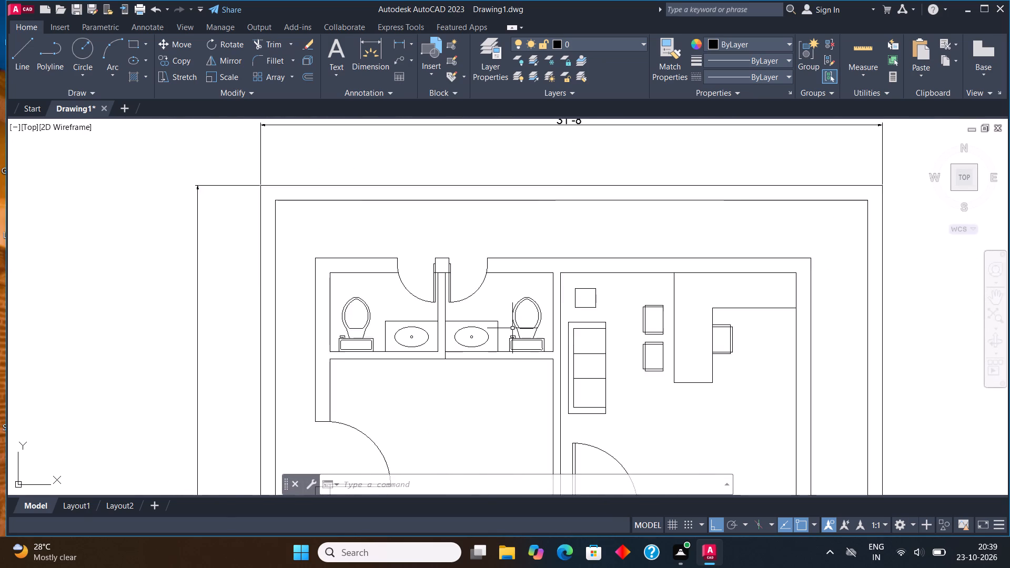
{"action": "left_click", "coordinate": [529, 327]}
{"action": "left_click", "coordinate": [503, 306]}
{"action": "left_click", "coordinate": [180, 57]}
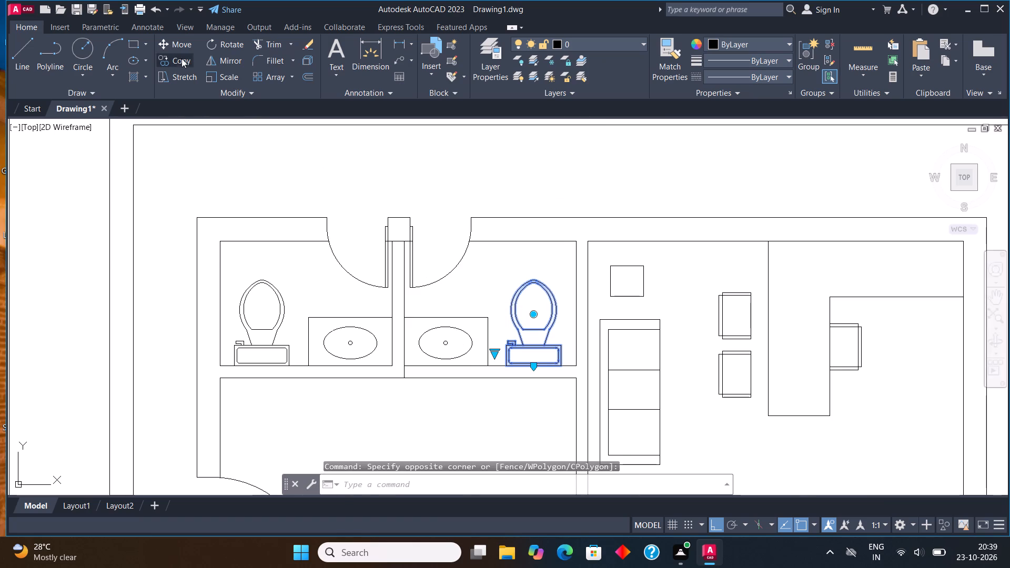
{"action": "scroll", "coordinate": [530, 374], "scroll_direction": "up", "scroll_amount": 4}
{"action": "left_click", "coordinate": [542, 346]}
{"action": "scroll", "coordinate": [431, 288], "scroll_direction": "down", "scroll_amount": 4}
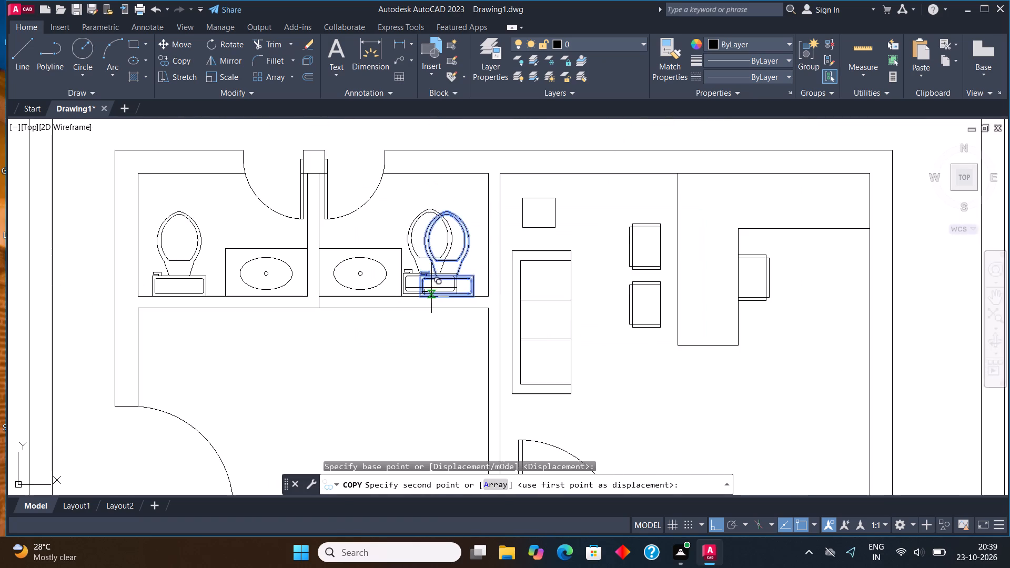
{"action": "middle_click_drag", "start_coordinate": [568, 373], "coordinate": [479, 206]}
{"action": "scroll", "coordinate": [479, 206], "scroll_direction": "down", "scroll_amount": 4}
{"action": "scroll", "coordinate": [516, 300], "scroll_direction": "up", "scroll_amount": 3}
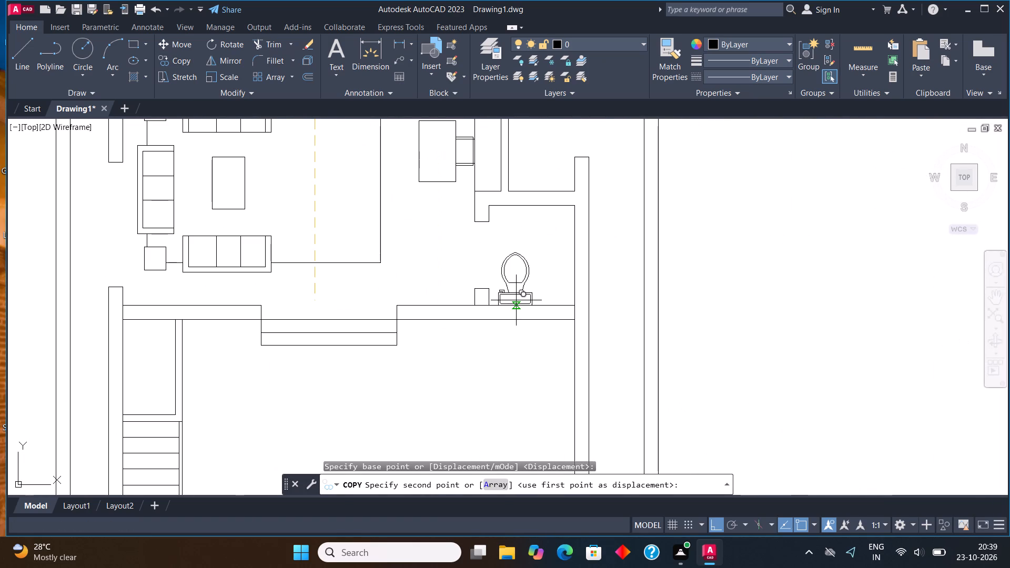
{"action": "key", "text": "F8"}
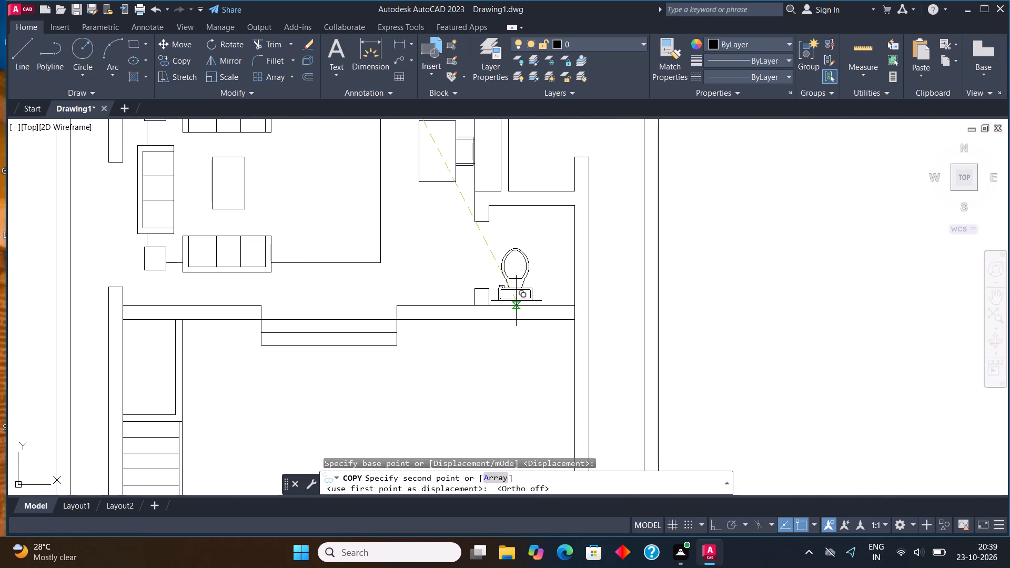
{"action": "scroll", "coordinate": [521, 323], "scroll_direction": "down", "scroll_amount": 1}
{"action": "scroll", "coordinate": [536, 235], "scroll_direction": "up", "scroll_amount": 2}
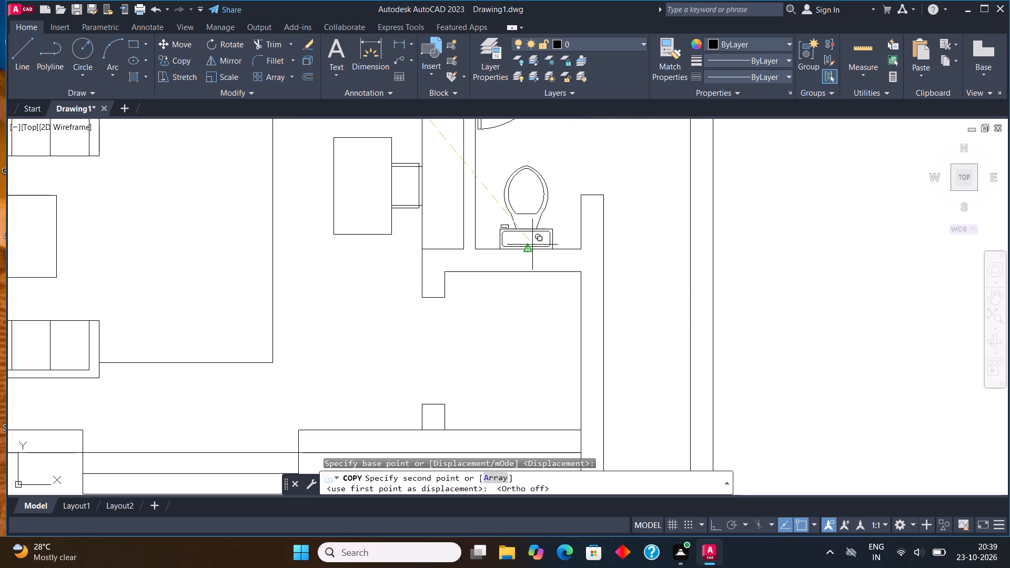
{"action": "left_click", "coordinate": [532, 246]}
{"action": "key", "text": "Escape"}
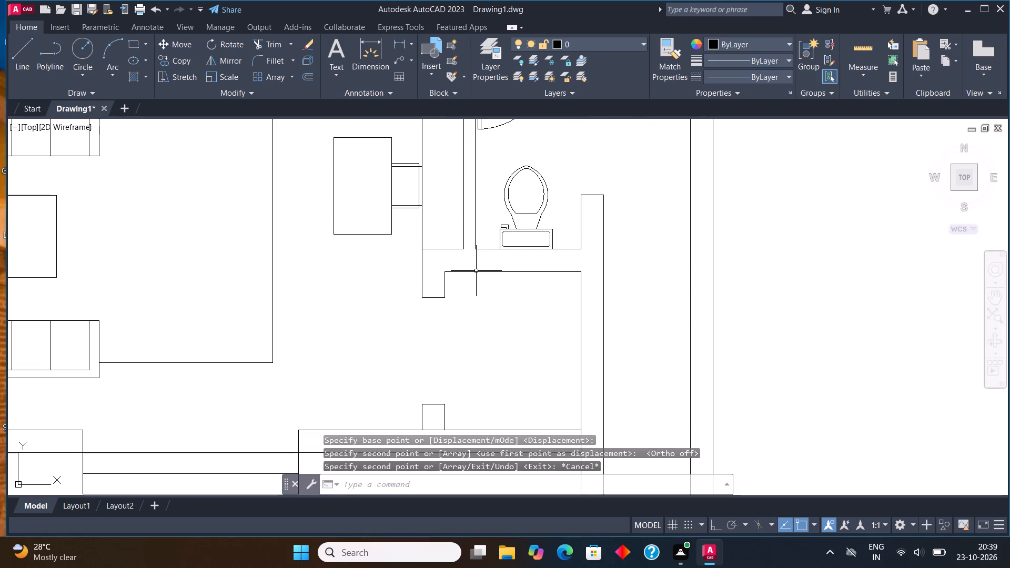
Copy the three-seat sofa from the upper office room to the empty area outside the plan's right boundary wall.
{"action": "scroll", "coordinate": [477, 274], "scroll_direction": "down", "scroll_amount": 3}
{"action": "middle_click_drag", "start_coordinate": [496, 307], "coordinate": [503, 278]}
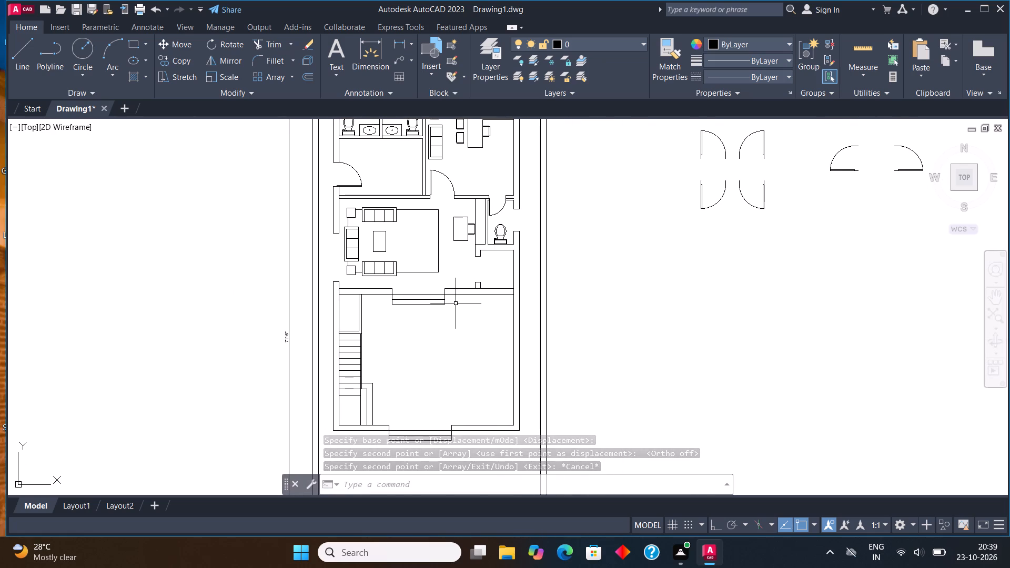
{"action": "scroll", "coordinate": [349, 320], "scroll_direction": "up", "scroll_amount": 2}
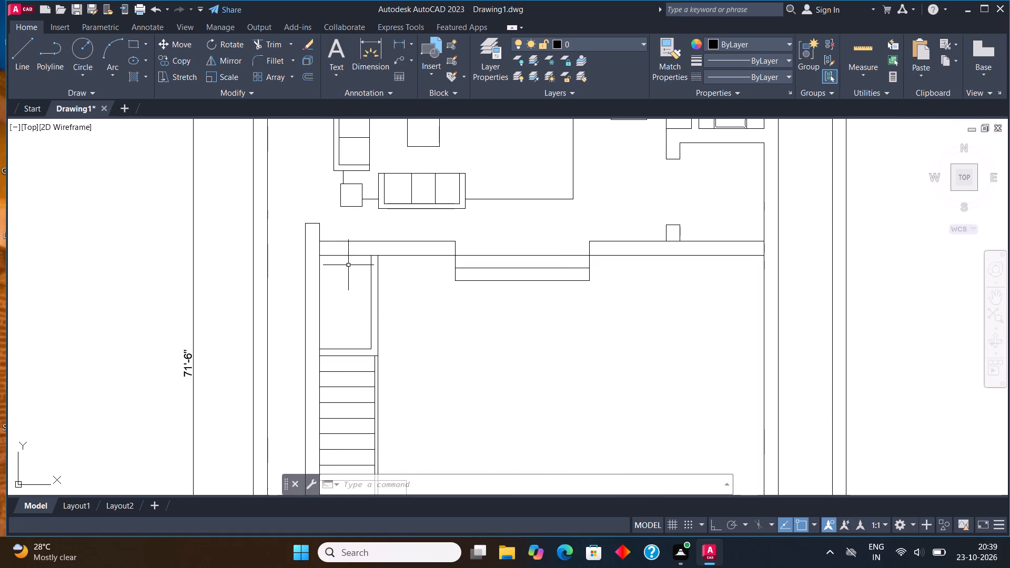
{"action": "scroll", "coordinate": [349, 245], "scroll_direction": "down", "scroll_amount": 2}
{"action": "scroll", "coordinate": [508, 321], "scroll_direction": "up", "scroll_amount": 1}
{"action": "middle_click_drag", "start_coordinate": [508, 321], "coordinate": [511, 361]}
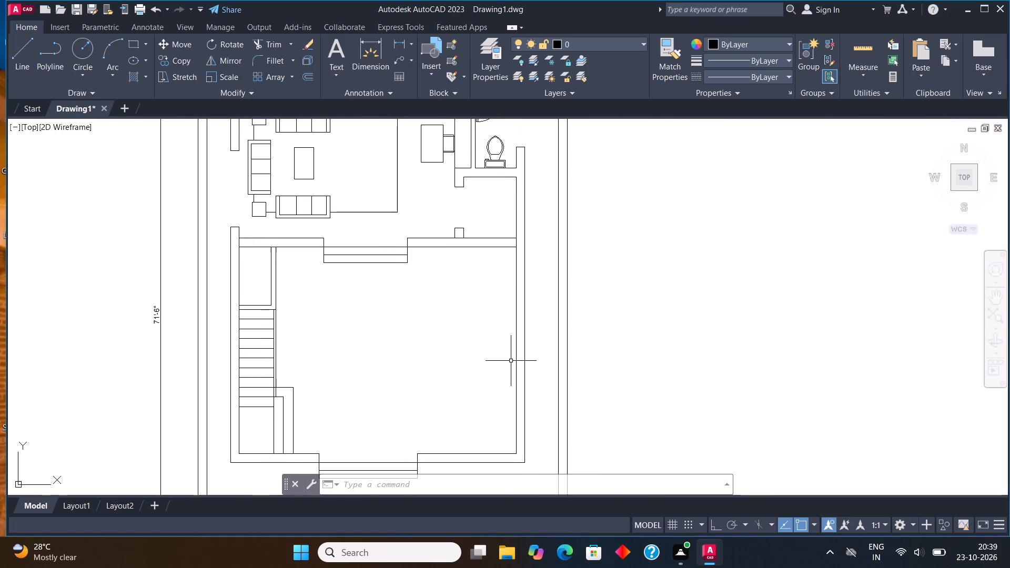
{"action": "scroll", "coordinate": [492, 394], "scroll_direction": "down", "scroll_amount": 1}
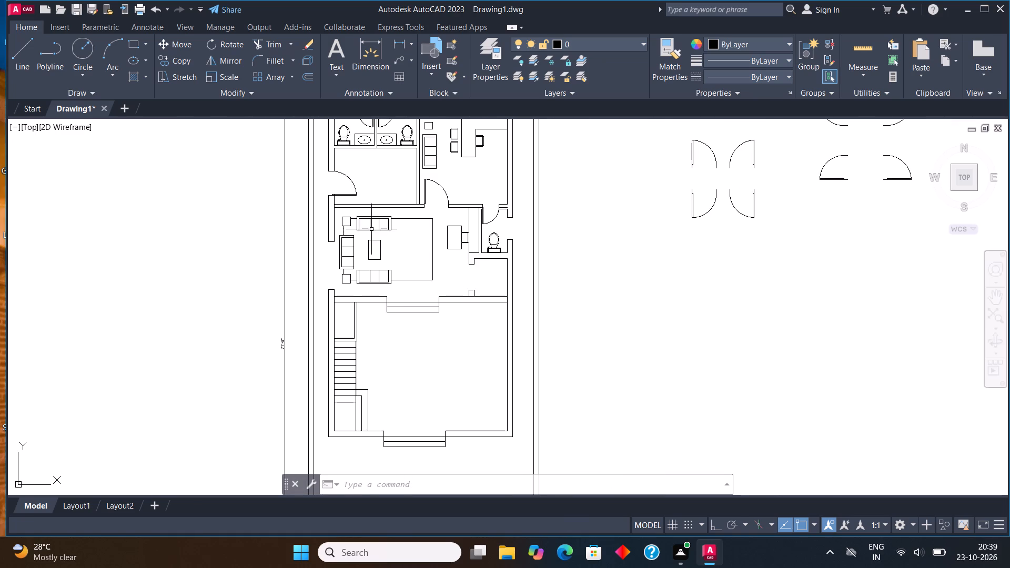
{"action": "middle_click_drag", "start_coordinate": [373, 237], "coordinate": [425, 398]}
{"action": "scroll", "coordinate": [488, 330], "scroll_direction": "up", "scroll_amount": 5}
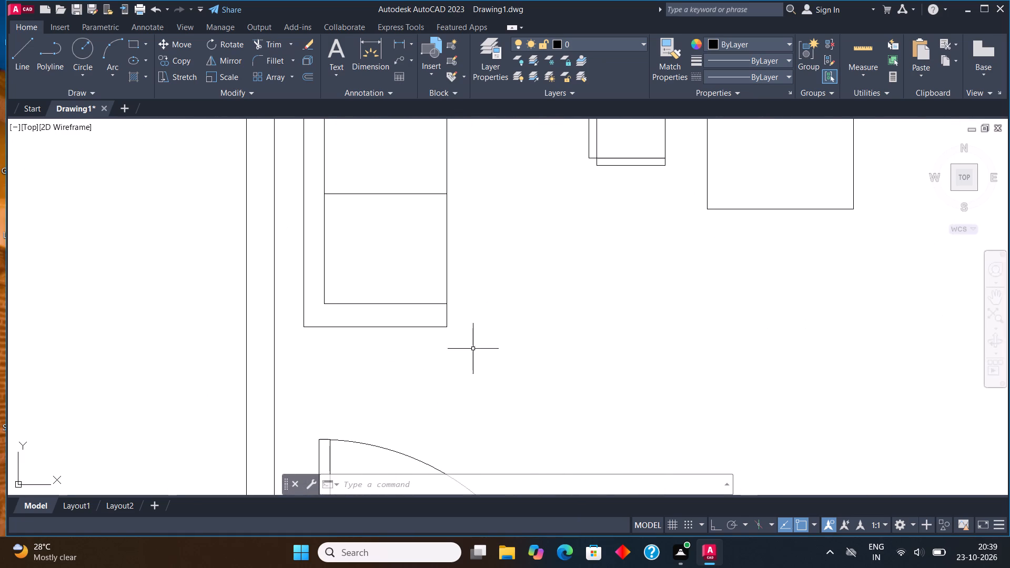
{"action": "left_click", "coordinate": [473, 349]}
{"action": "scroll", "coordinate": [460, 327], "scroll_direction": "down", "scroll_amount": 2}
{"action": "left_click", "coordinate": [397, 186]}
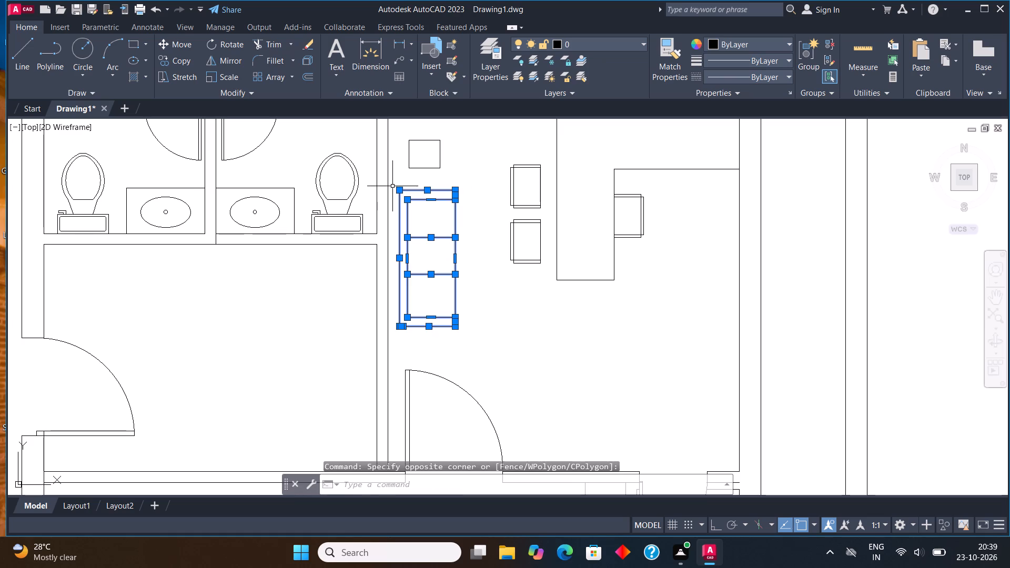
{"action": "left_click", "coordinate": [179, 64]}
{"action": "left_click", "coordinate": [416, 263]}
{"action": "scroll", "coordinate": [408, 193], "scroll_direction": "down", "scroll_amount": 4}
{"action": "middle_click_drag", "start_coordinate": [514, 272], "coordinate": [476, 248]}
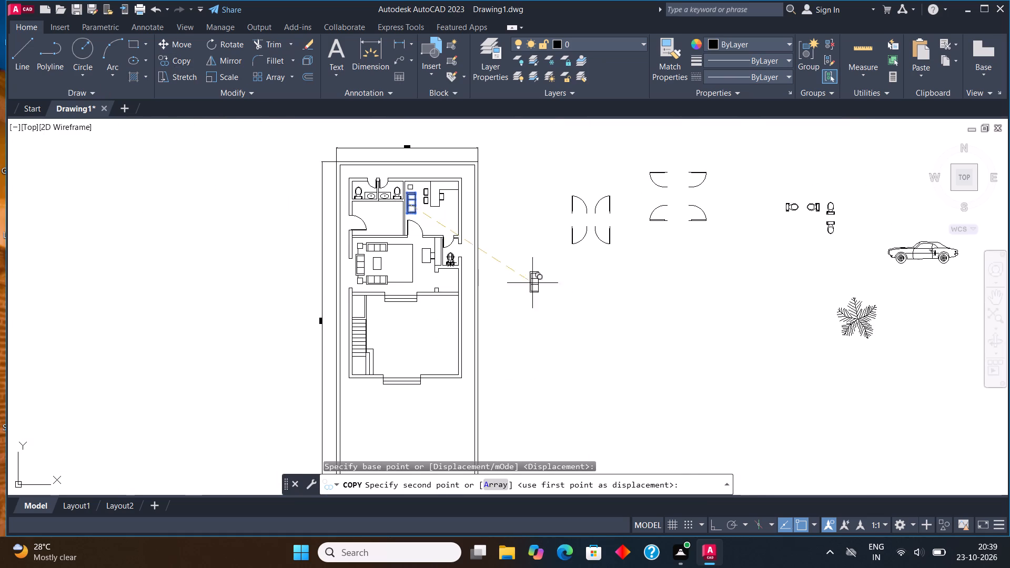
{"action": "middle_click_drag", "start_coordinate": [476, 248], "coordinate": [445, 231]}
{"action": "scroll", "coordinate": [447, 247], "scroll_direction": "up", "scroll_amount": 2}
{"action": "left_click", "coordinate": [431, 282]}
{"action": "key", "text": "Escape"}
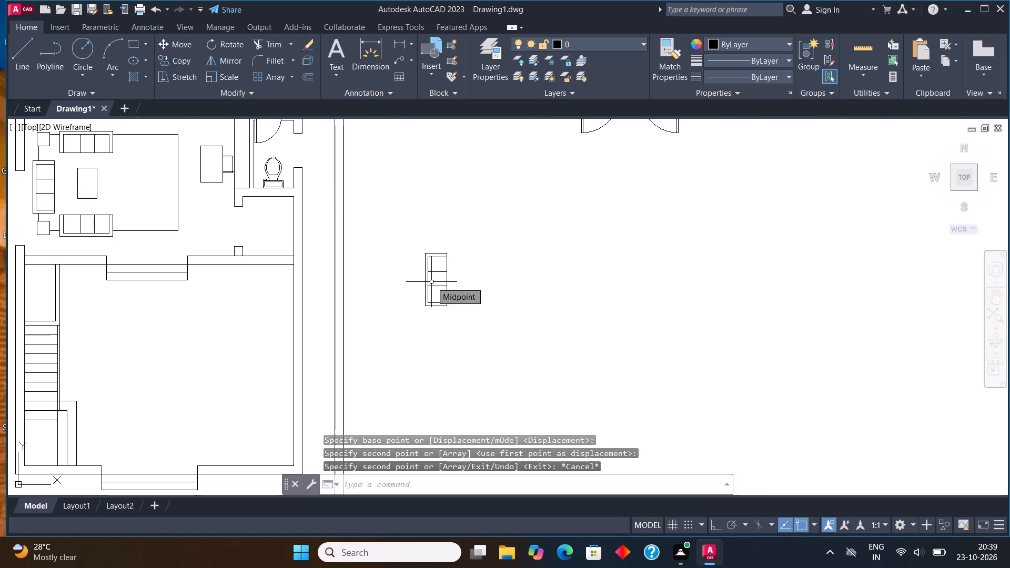
Rotate the copied sofa 180° so its backrest faces right, using a base point just to its right.
{"action": "left_click", "coordinate": [469, 334]}
{"action": "left_click", "coordinate": [408, 229]}
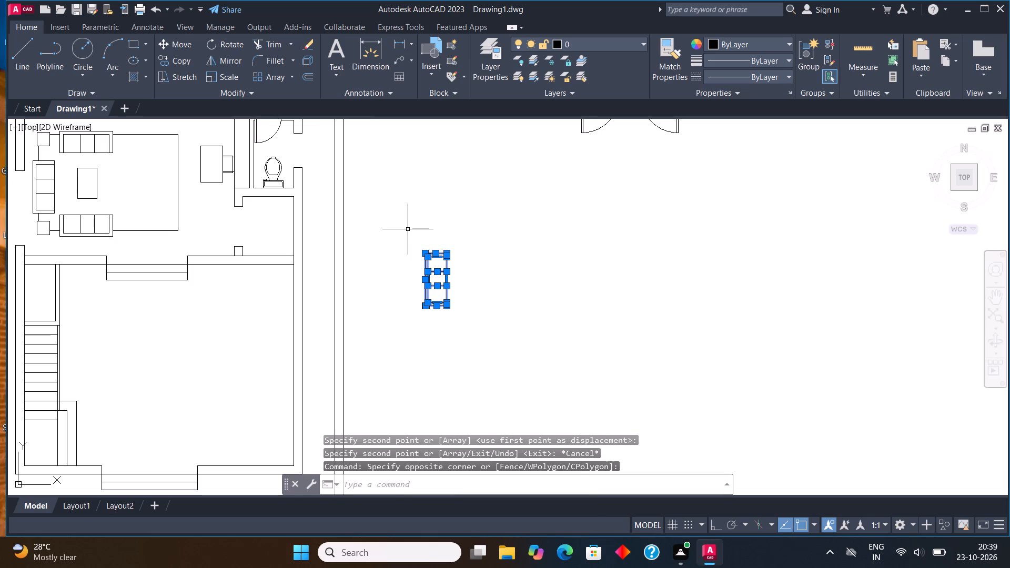
{"action": "left_click", "coordinate": [240, 45]}
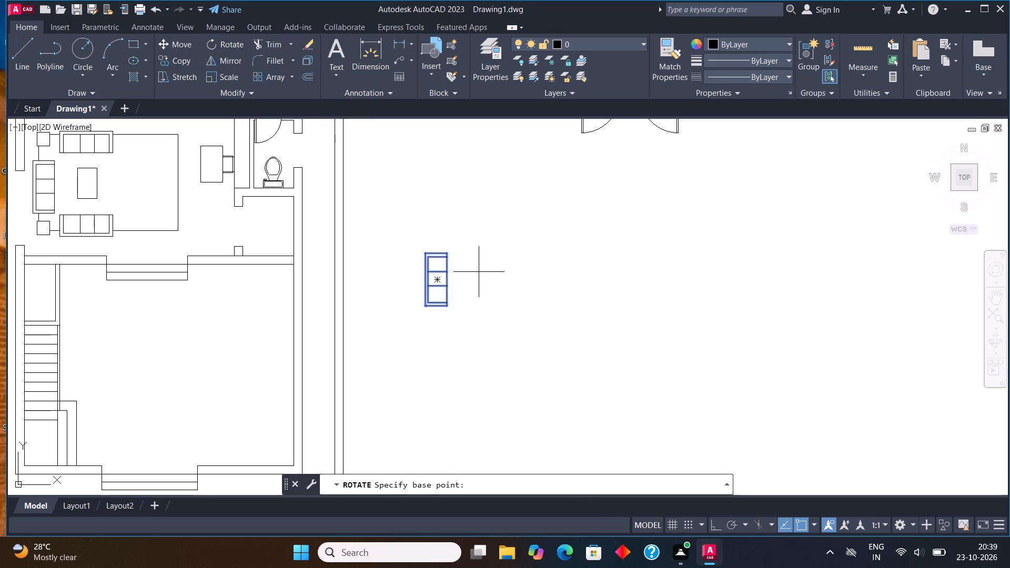
{"action": "left_click", "coordinate": [479, 272]}
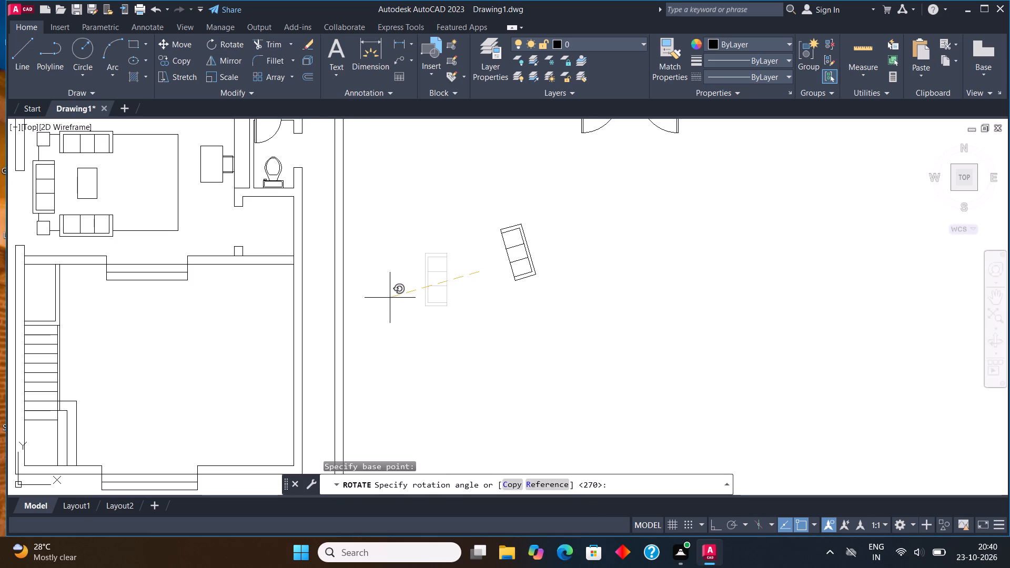
{"action": "key", "text": "F8"}
{"action": "left_click", "coordinate": [391, 272]}
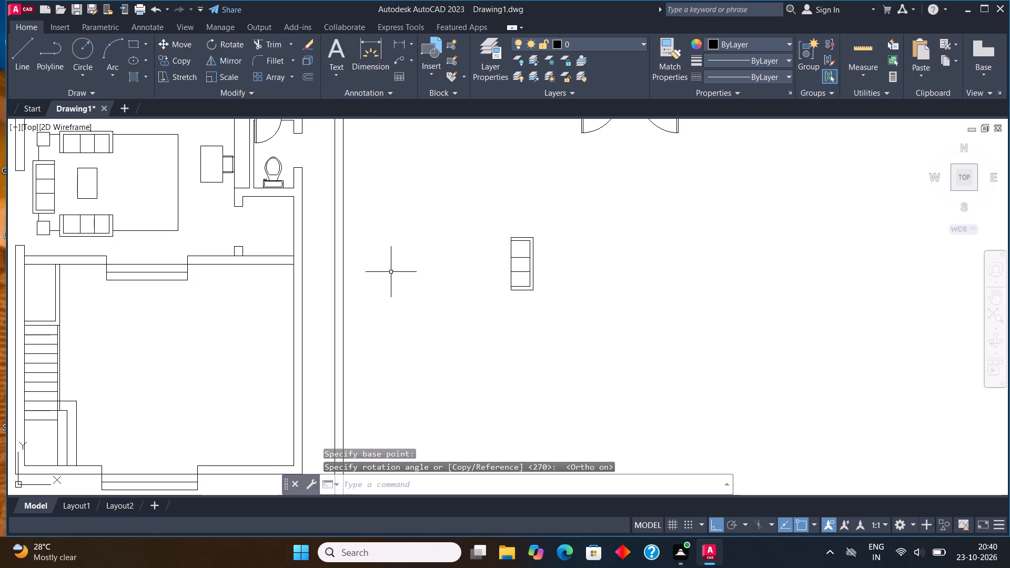
{"action": "key", "text": "Escape"}
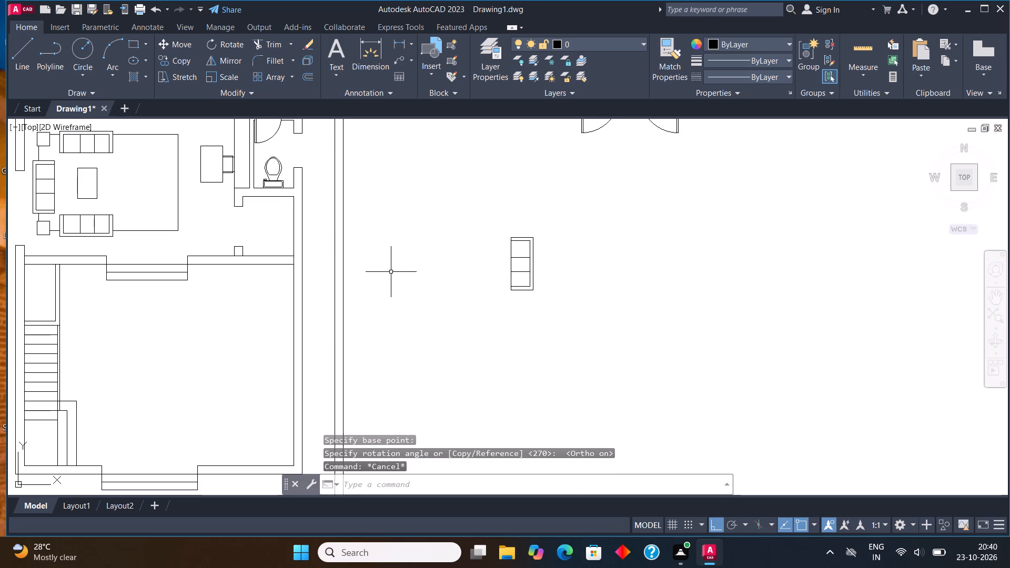
Move the rotated sofa by its backrest midpoint into the staircase room, close to the upper part of the right wall.
{"action": "left_click_drag", "start_coordinate": [577, 389], "coordinate": [567, 334]}
{"action": "left_click", "coordinate": [502, 187]}
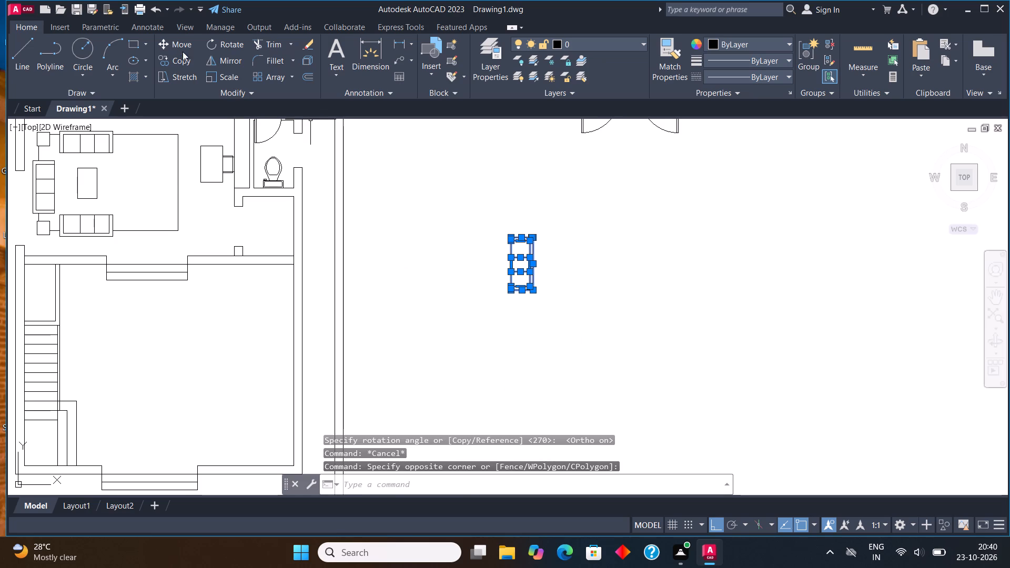
{"action": "left_click", "coordinate": [187, 39]}
{"action": "scroll", "coordinate": [482, 231], "scroll_direction": "up", "scroll_amount": 2}
{"action": "left_click", "coordinate": [599, 310]}
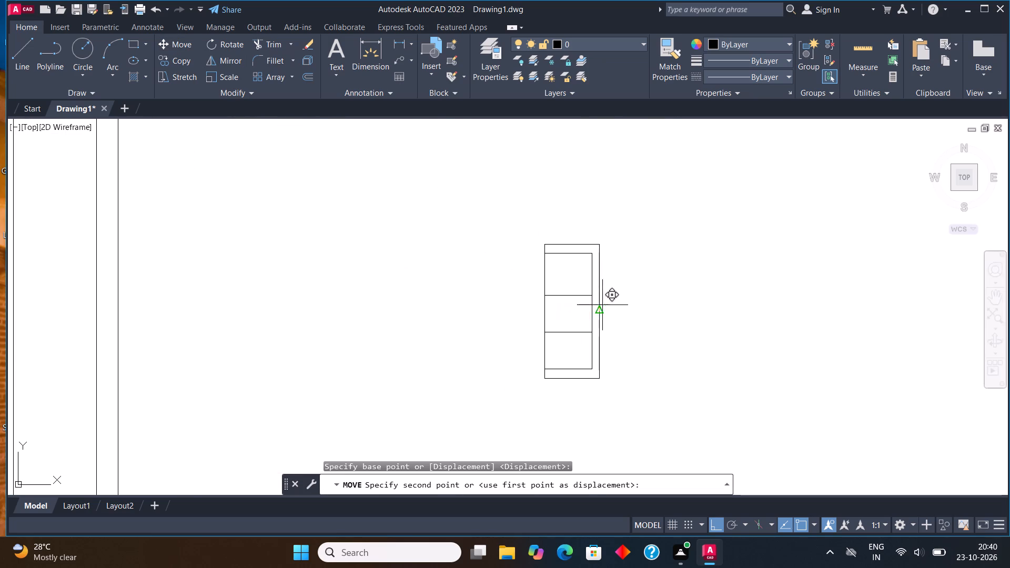
{"action": "scroll", "coordinate": [655, 249], "scroll_direction": "down", "scroll_amount": 3}
{"action": "key", "text": "F8"}
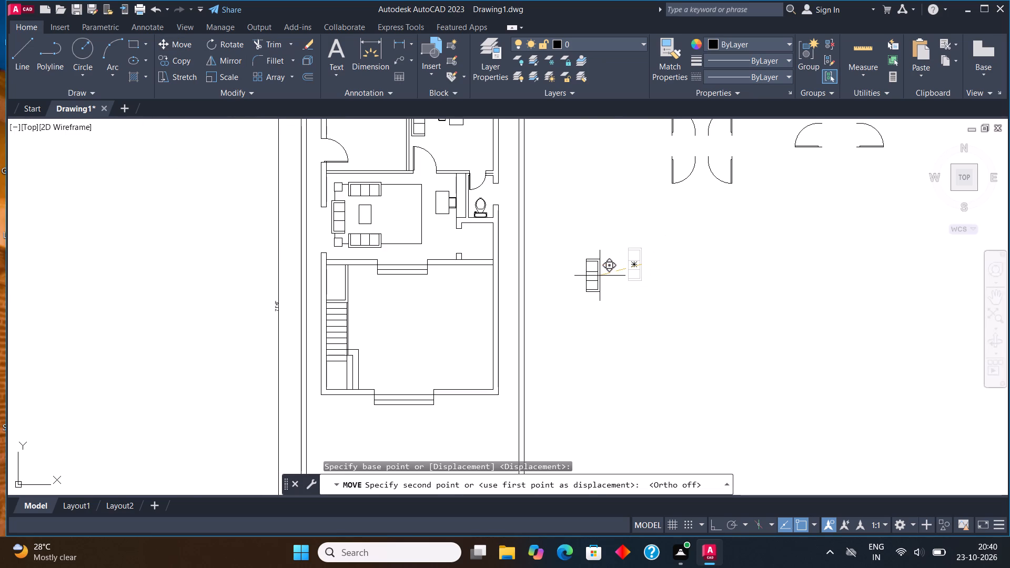
{"action": "scroll", "coordinate": [485, 296], "scroll_direction": "up", "scroll_amount": 2}
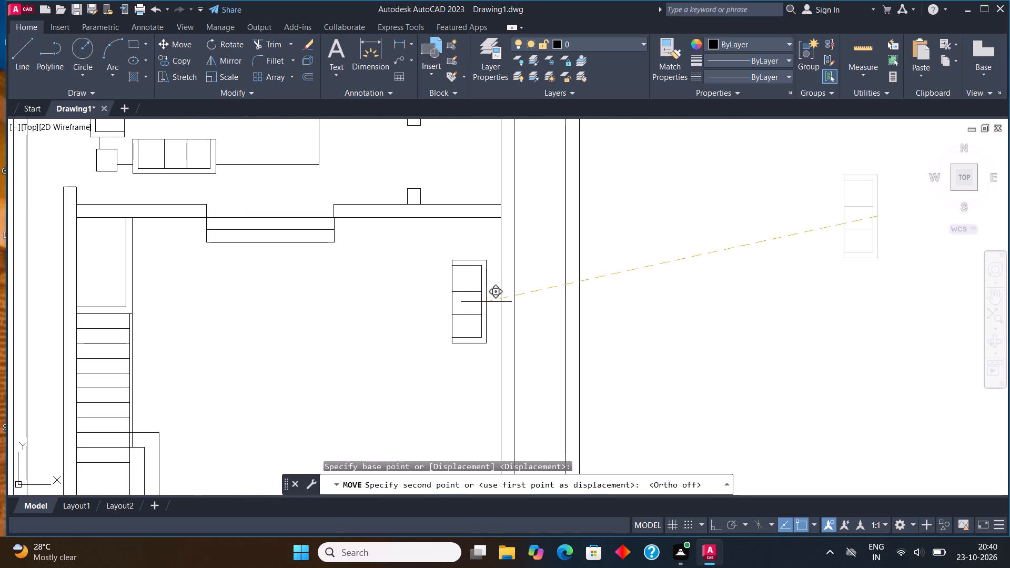
{"action": "left_click", "coordinate": [488, 309]}
Copy the staircase room's sofa directly below itself, leaving a small gap between the two sofas.
{"action": "left_click", "coordinate": [490, 359]}
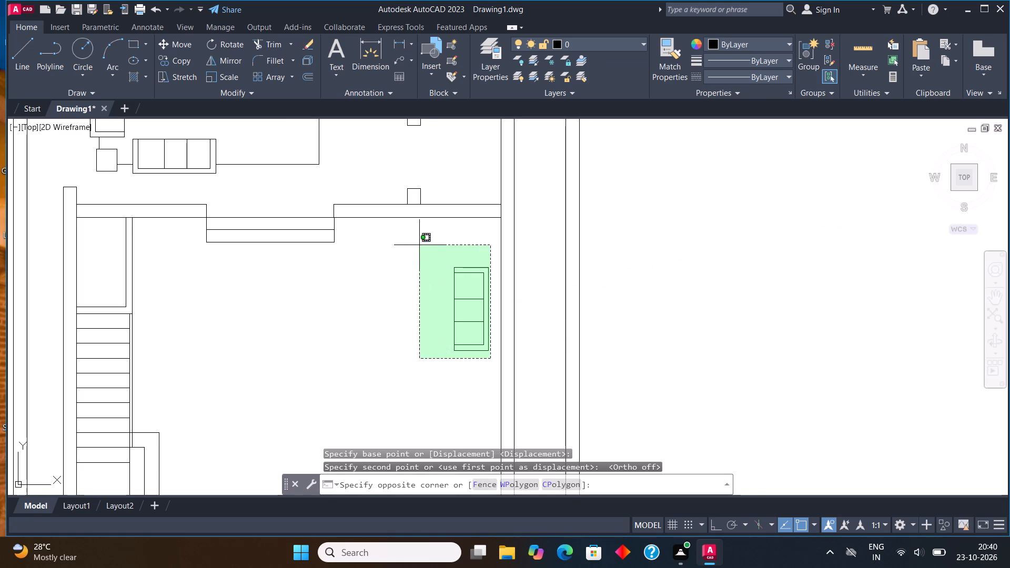
{"action": "left_click", "coordinate": [419, 245]}
{"action": "left_click", "coordinate": [188, 58]}
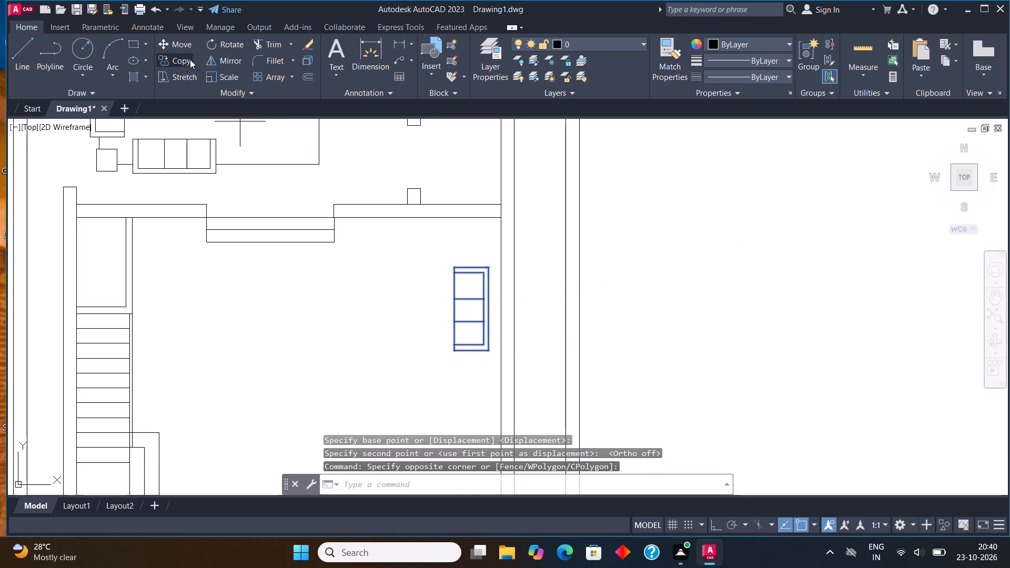
{"action": "middle_click_drag", "start_coordinate": [544, 371], "coordinate": [551, 288]}
{"action": "left_click", "coordinate": [479, 227]}
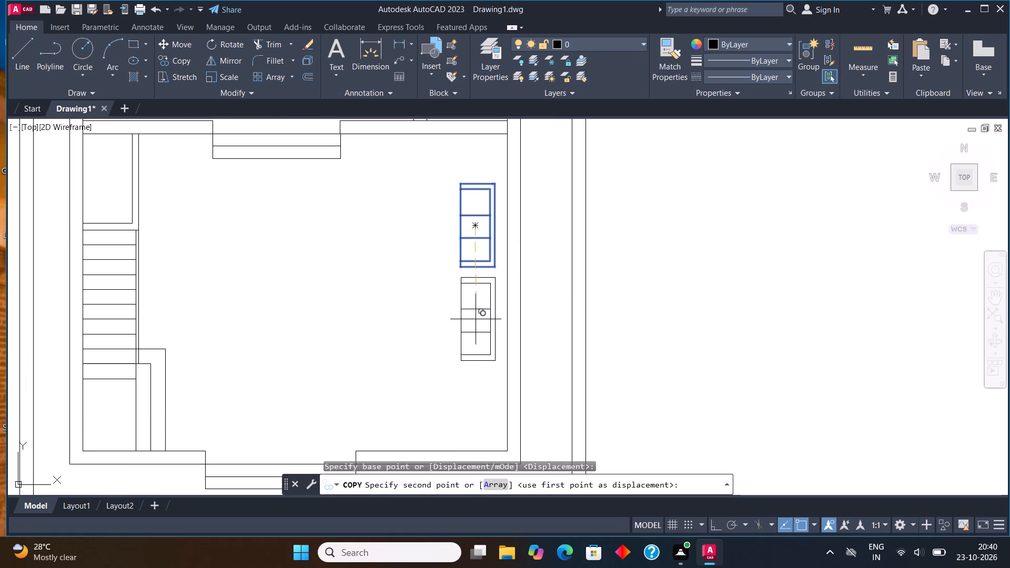
{"action": "left_click", "coordinate": [476, 319]}
{"action": "key", "text": "Escape"}
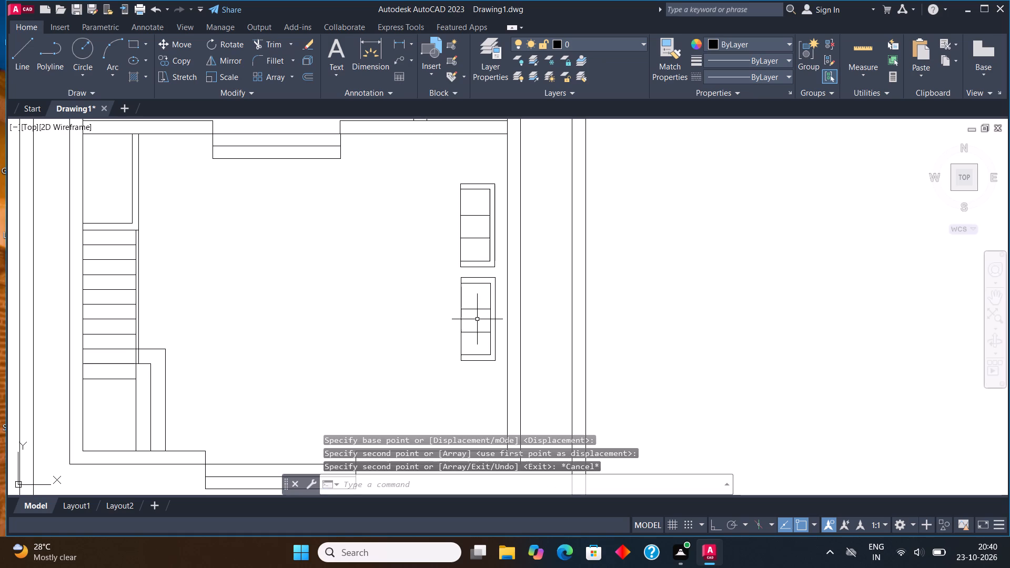
Draw a small, nearly square side-table rectangle just below the lower sofa in the staircase room.
{"action": "left_click", "coordinate": [133, 44]}
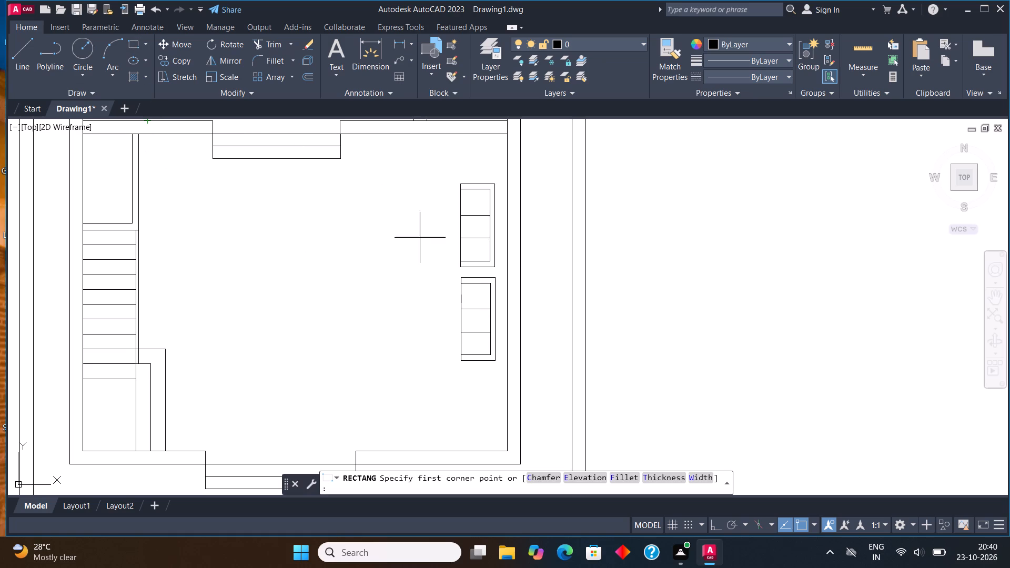
{"action": "middle_click_drag", "start_coordinate": [481, 417], "coordinate": [481, 389]}
{"action": "scroll", "coordinate": [481, 389], "scroll_direction": "up", "scroll_amount": 1}
{"action": "left_click", "coordinate": [496, 334]}
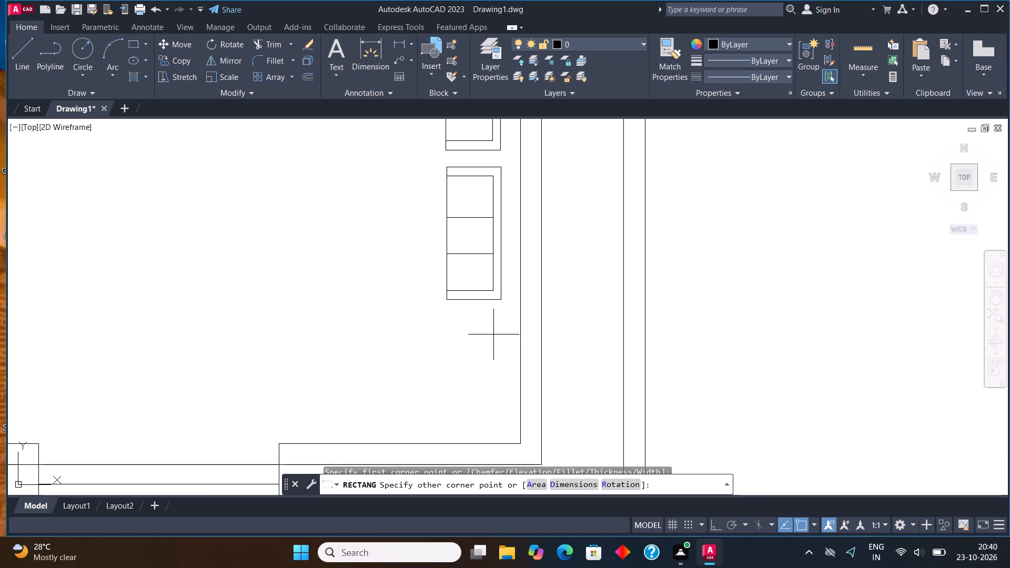
{"action": "left_click", "coordinate": [451, 383]}
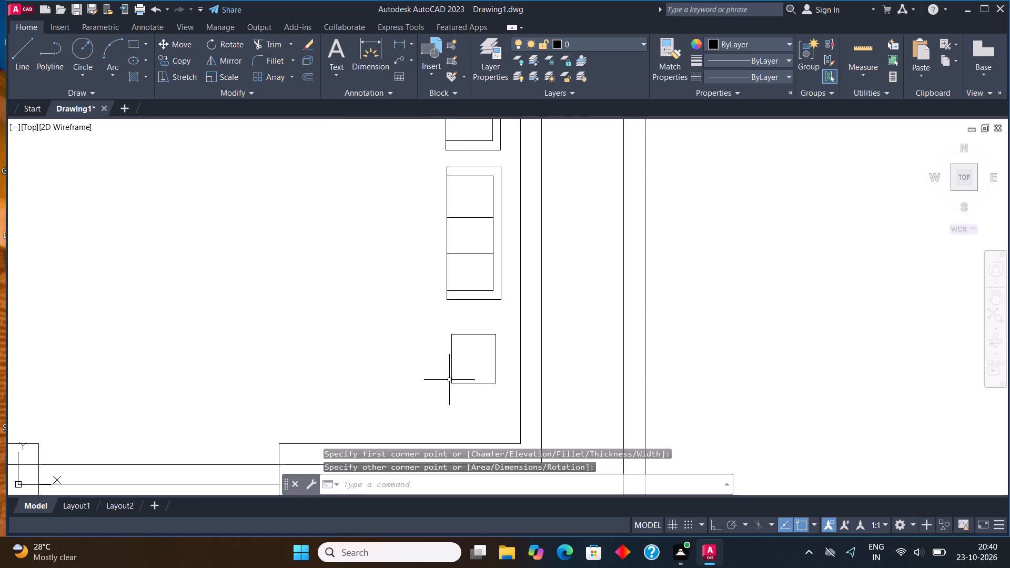
Draw a small, nearly square side-table rectangle just above the upper sofa along the staircase room's right wall.
{"action": "left_click", "coordinate": [129, 48]}
{"action": "scroll", "coordinate": [440, 431], "scroll_direction": "down", "scroll_amount": 2}
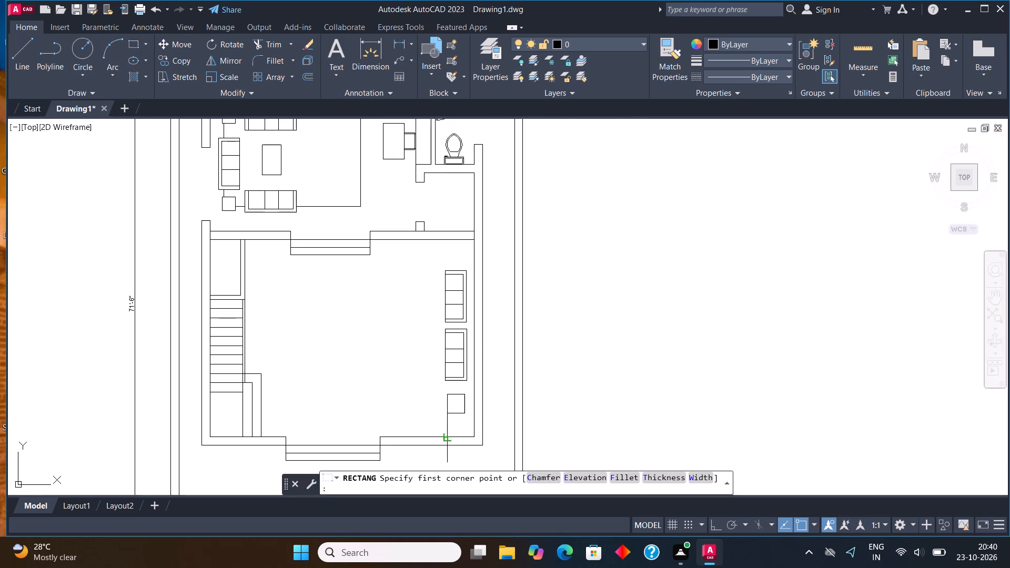
{"action": "scroll", "coordinate": [473, 253], "scroll_direction": "up", "scroll_amount": 2}
{"action": "left_click", "coordinate": [440, 278]}
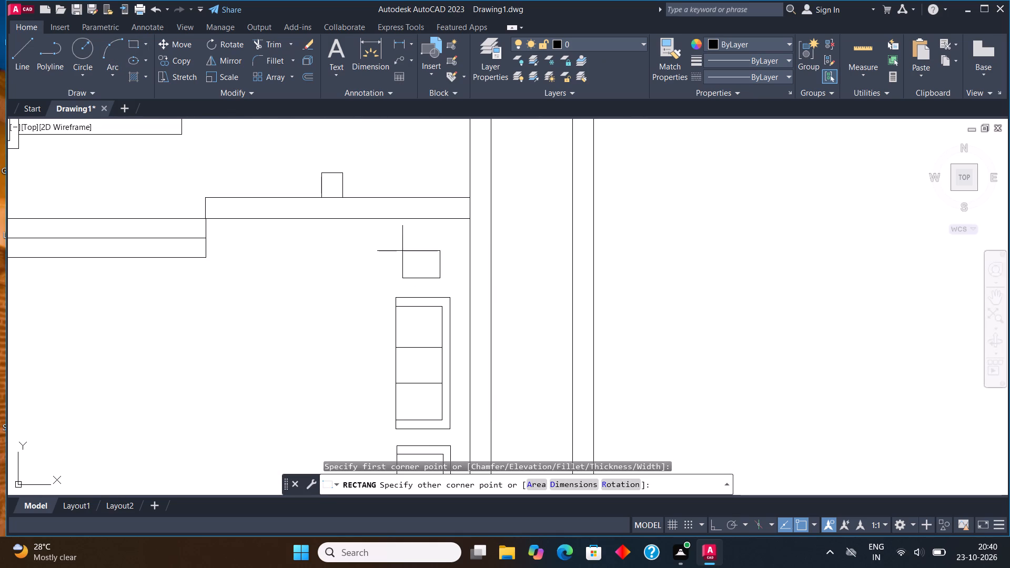
{"action": "left_click", "coordinate": [400, 237]}
Copy the lower right-wall sofa of the staircase room to the empty space right of the plan.
{"action": "scroll", "coordinate": [435, 234], "scroll_direction": "down", "scroll_amount": 3}
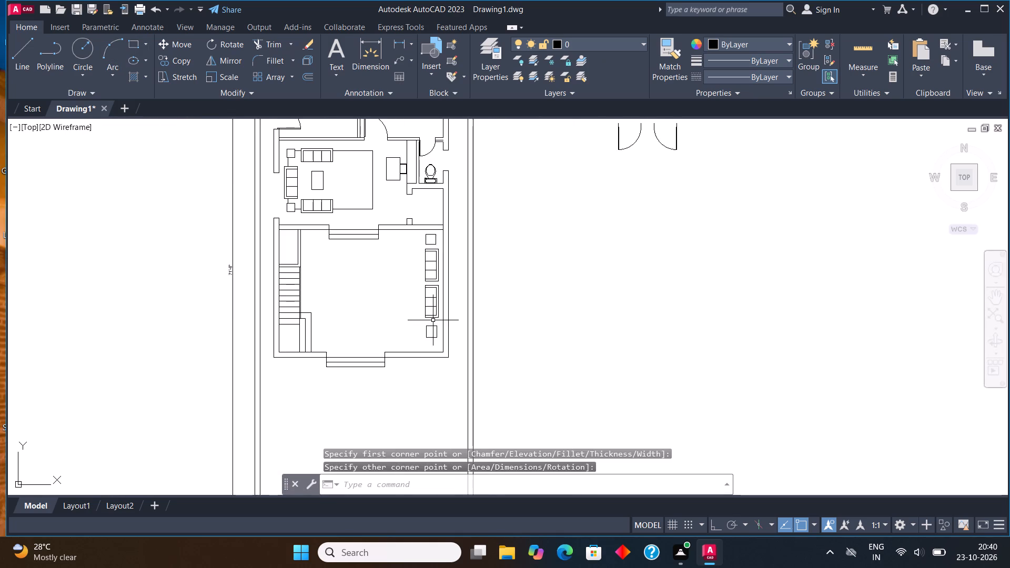
{"action": "scroll", "coordinate": [432, 321], "scroll_direction": "up", "scroll_amount": 3}
{"action": "left_click_drag", "start_coordinate": [449, 335], "coordinate": [447, 323]}
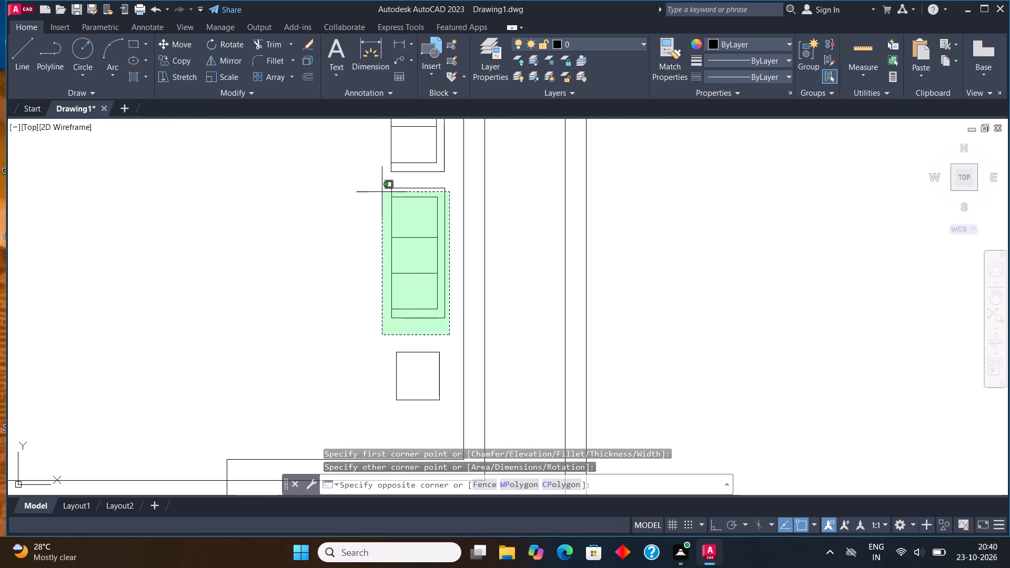
{"action": "left_click", "coordinate": [383, 186]}
{"action": "left_click", "coordinate": [189, 63]}
{"action": "left_click_drag", "start_coordinate": [366, 229], "coordinate": [364, 234]}
{"action": "scroll", "coordinate": [297, 276], "scroll_direction": "down", "scroll_amount": 2}
{"action": "scroll", "coordinate": [505, 277], "scroll_direction": "up", "scroll_amount": 1}
{"action": "left_click", "coordinate": [455, 241]}
{"action": "key", "text": "Escape"}
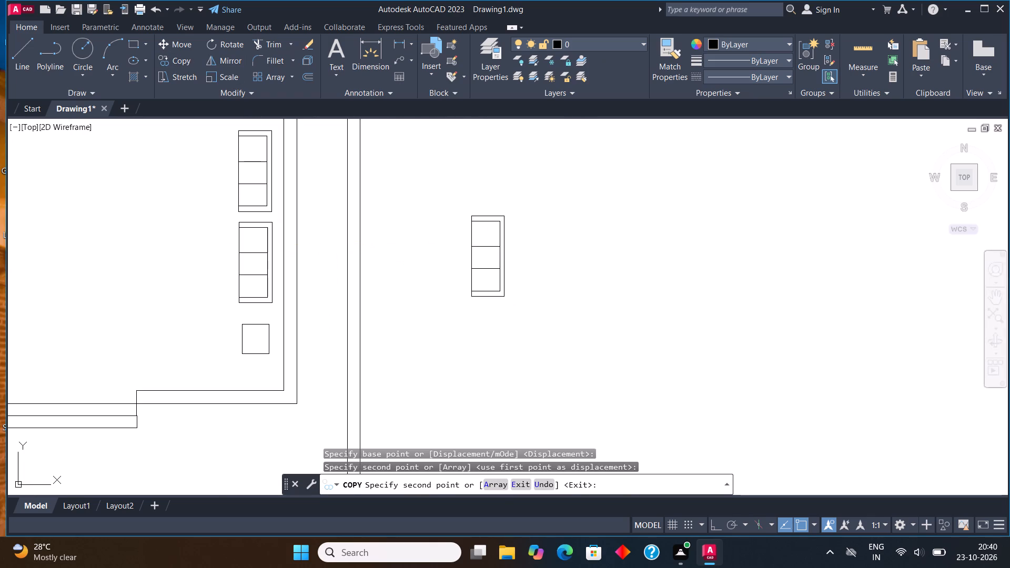
Rotate the copied sofa 90° counterclockwise so its backrest faces up, using a base point just to its right.
{"action": "left_click_drag", "start_coordinate": [522, 348], "coordinate": [506, 324]}
{"action": "left_click", "coordinate": [408, 205]}
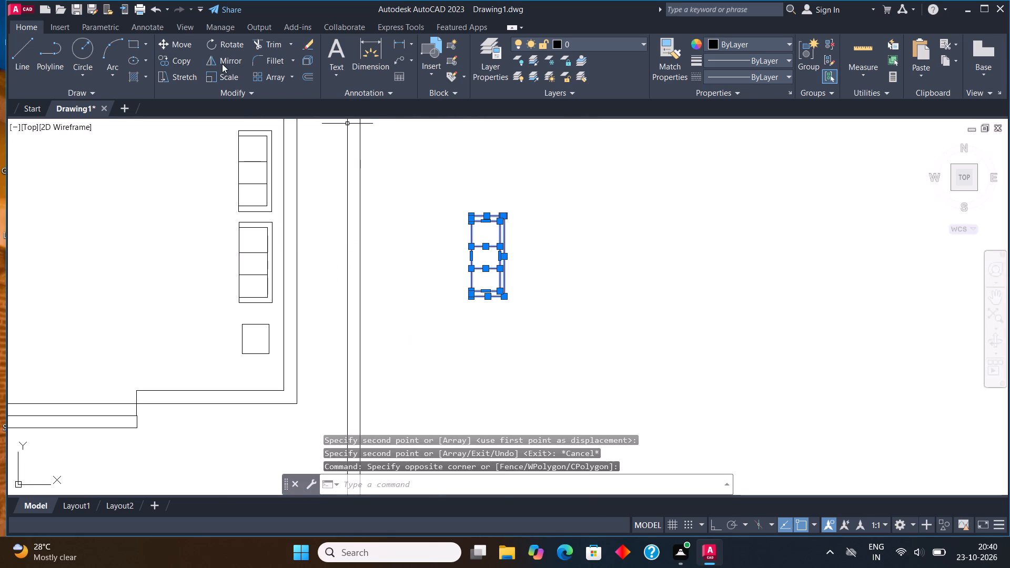
{"action": "left_click", "coordinate": [235, 46]}
{"action": "left_click", "coordinate": [540, 259]}
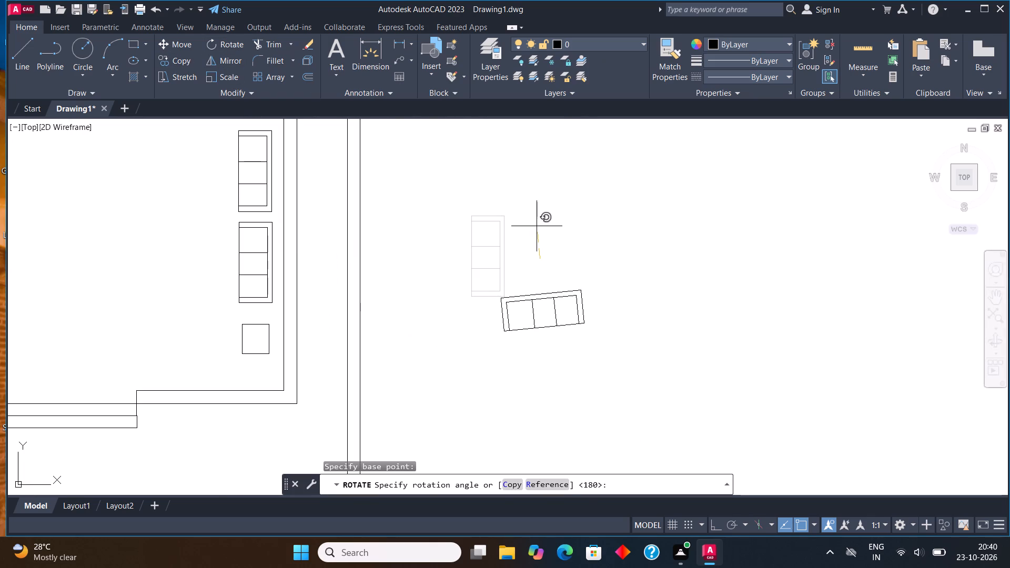
{"action": "key", "text": "F8"}
{"action": "left_click", "coordinate": [526, 209]}
Move the rotated sofa by its backrest midpoint to just below the staircase room's top wall, left of the upper side table.
{"action": "left_click", "coordinate": [568, 352]}
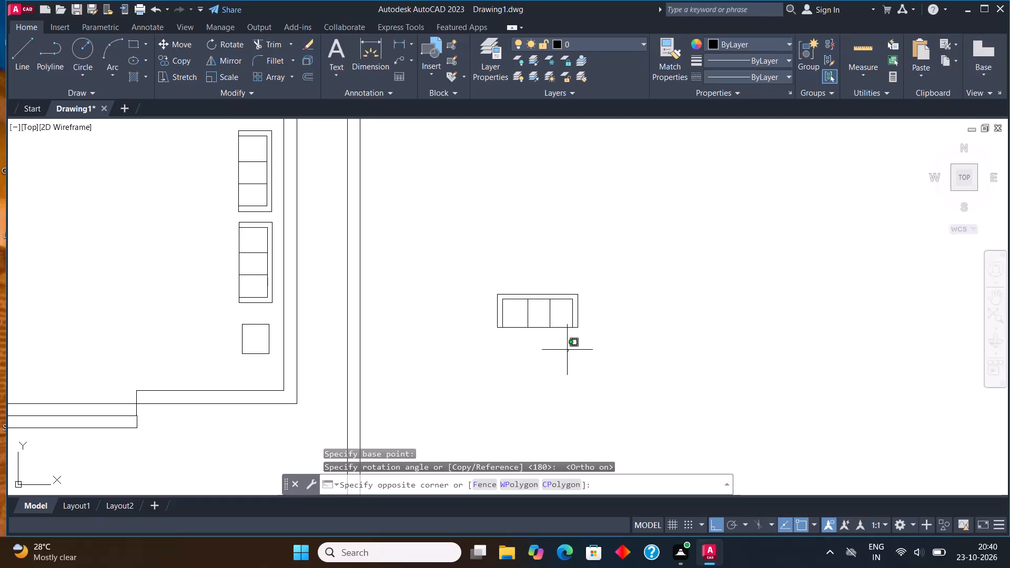
{"action": "left_click", "coordinate": [478, 267]}
{"action": "left_click_drag", "start_coordinate": [611, 360], "coordinate": [605, 347]}
{"action": "left_click", "coordinate": [427, 241]}
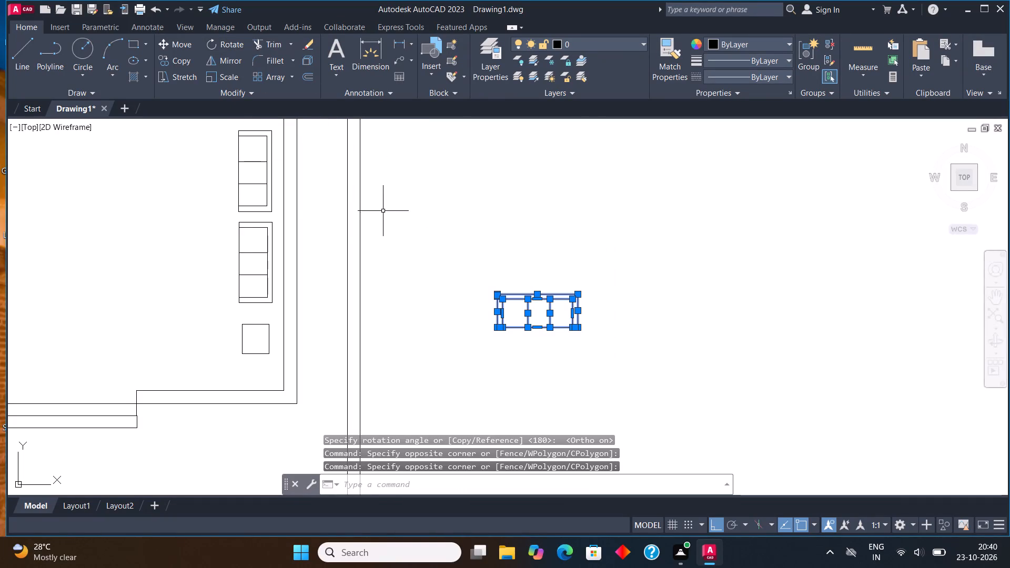
{"action": "left_click_drag", "start_coordinate": [649, 382], "coordinate": [601, 341]}
{"action": "left_click", "coordinate": [435, 213]}
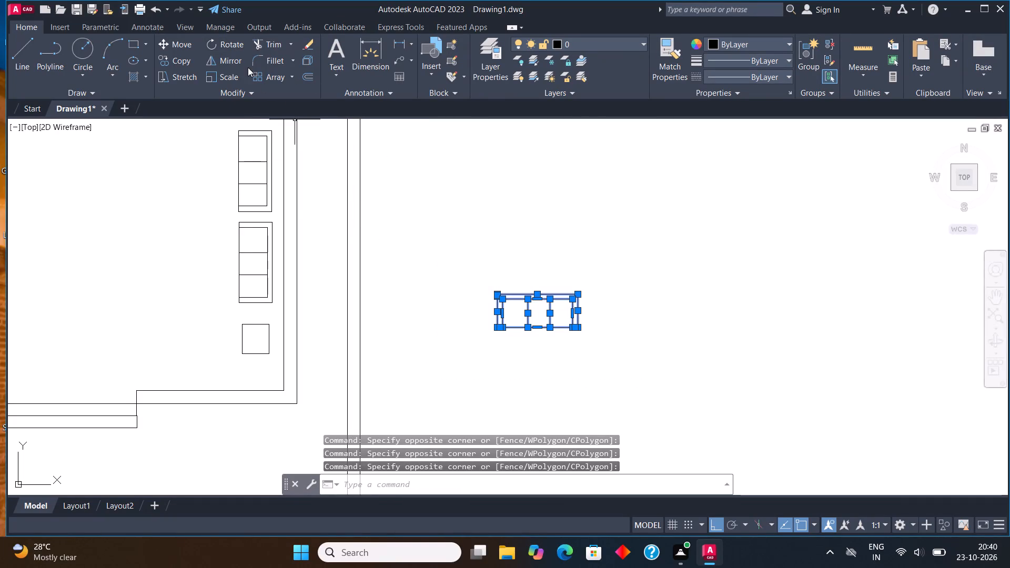
{"action": "left_click", "coordinate": [181, 43]}
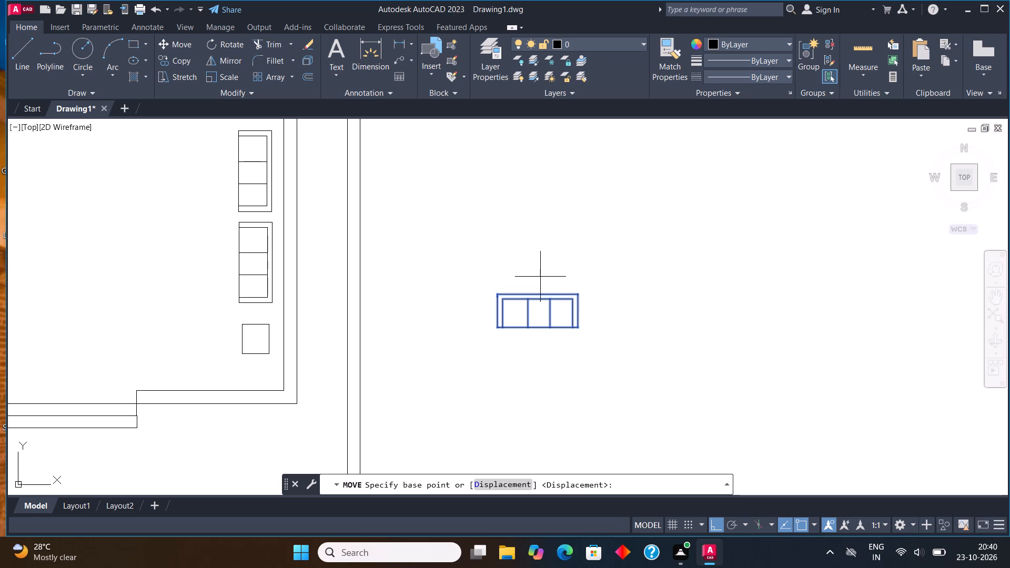
{"action": "left_click", "coordinate": [536, 291]}
{"action": "scroll", "coordinate": [611, 251], "scroll_direction": "down", "scroll_amount": 2}
{"action": "scroll", "coordinate": [498, 261], "scroll_direction": "up", "scroll_amount": 2}
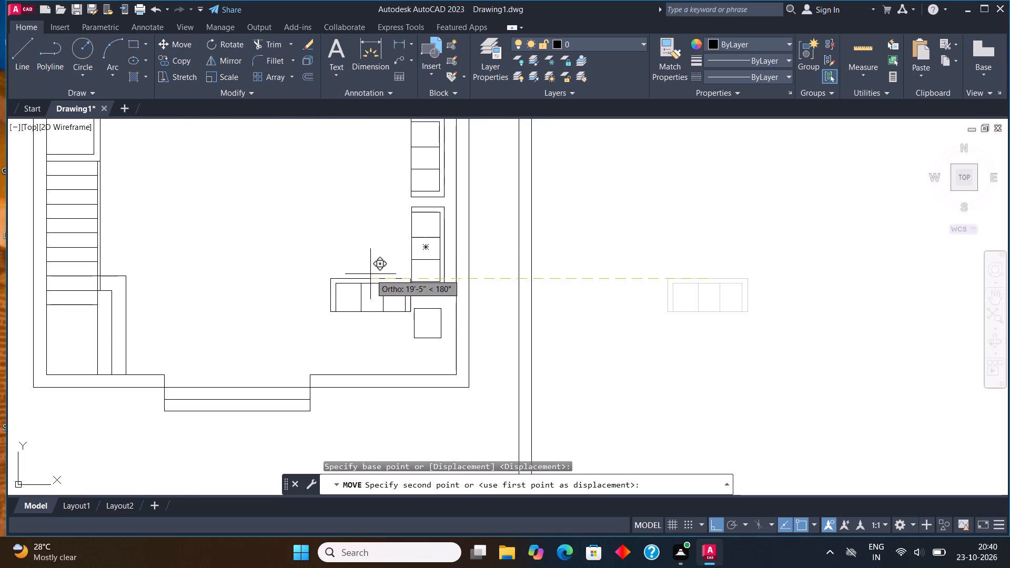
{"action": "key", "text": "F8"}
{"action": "scroll", "coordinate": [378, 294], "scroll_direction": "down", "scroll_amount": 1}
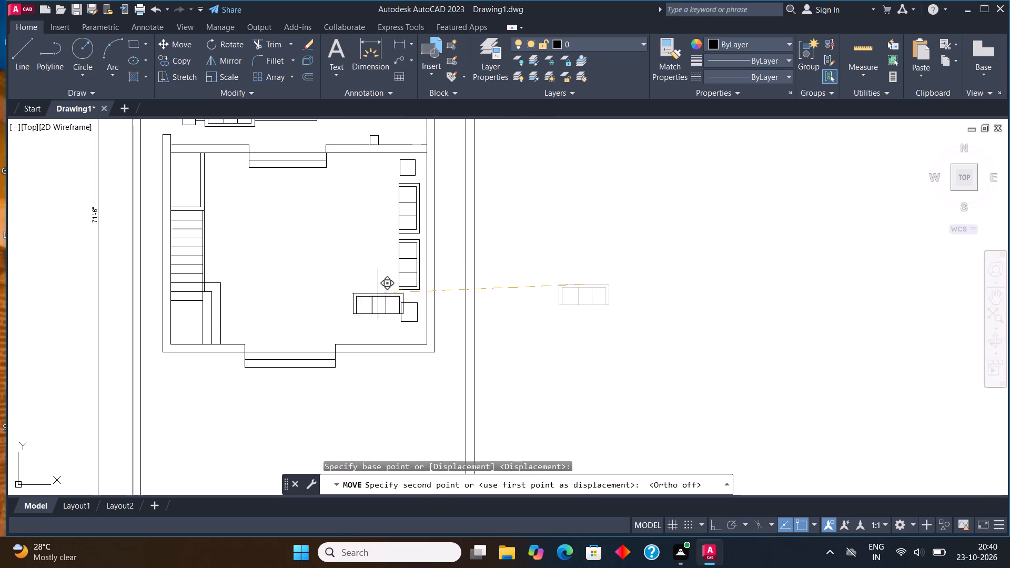
{"action": "scroll", "coordinate": [360, 150], "scroll_direction": "up", "scroll_amount": 2}
{"action": "left_click", "coordinate": [367, 168]}
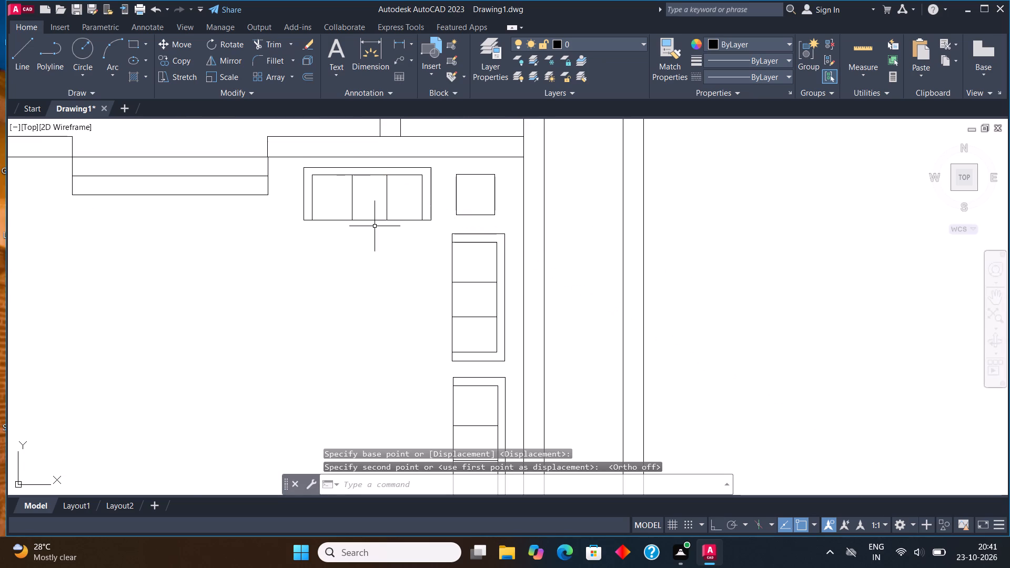
Mirror the top-wall sofa about a horizontal line across the middle of the staircase room, keeping the source sofa.
{"action": "scroll", "coordinate": [418, 240], "scroll_direction": "down", "scroll_amount": 1}
{"action": "scroll", "coordinate": [419, 226], "scroll_direction": "up", "scroll_amount": 2}
{"action": "scroll", "coordinate": [424, 221], "scroll_direction": "down", "scroll_amount": 3}
{"action": "middle_click_drag", "start_coordinate": [438, 338], "coordinate": [454, 312]}
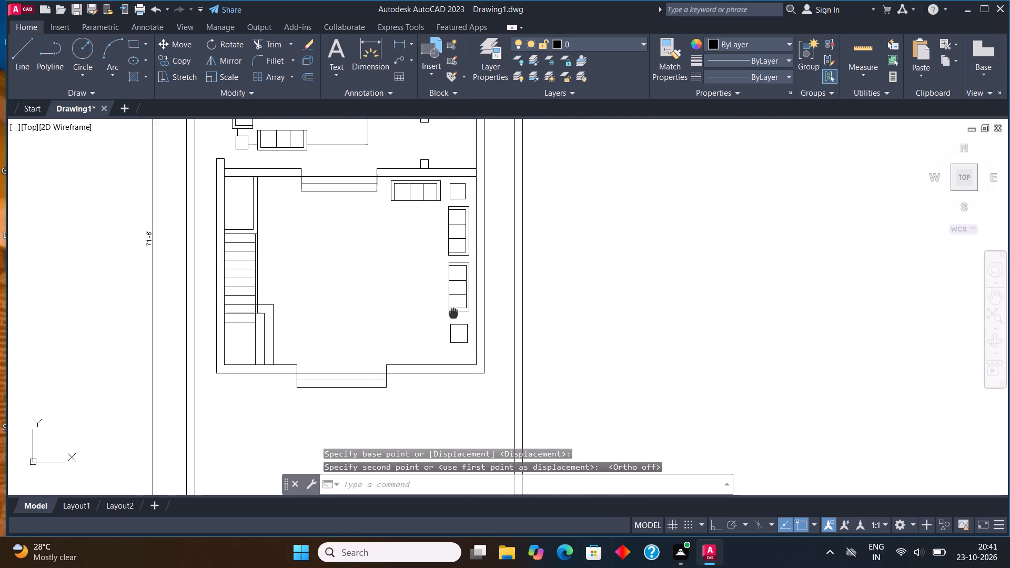
{"action": "middle_click_drag", "start_coordinate": [454, 312], "coordinate": [454, 311]}
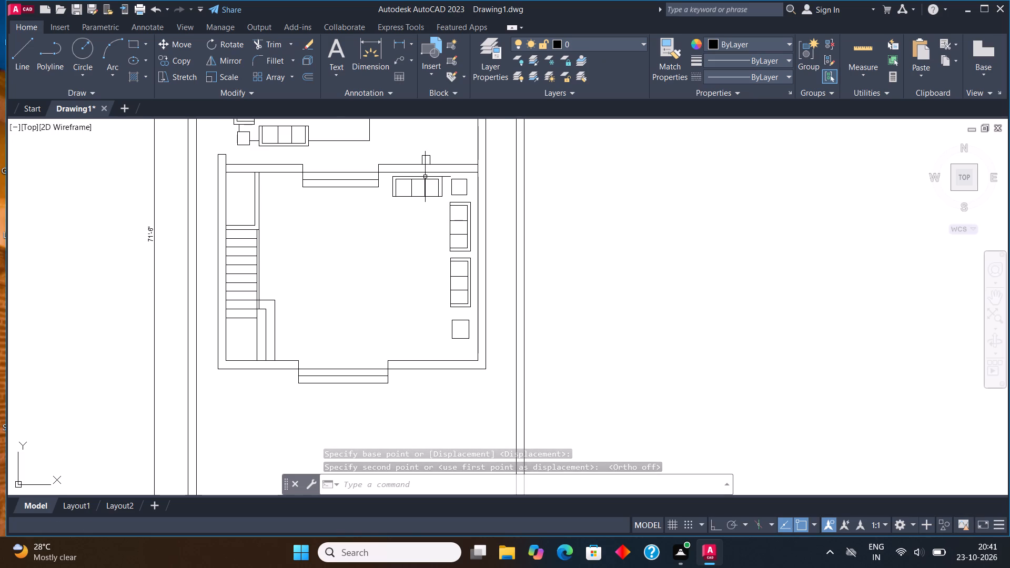
{"action": "scroll", "coordinate": [425, 177], "scroll_direction": "up", "scroll_amount": 2}
{"action": "left_click", "coordinate": [466, 244]}
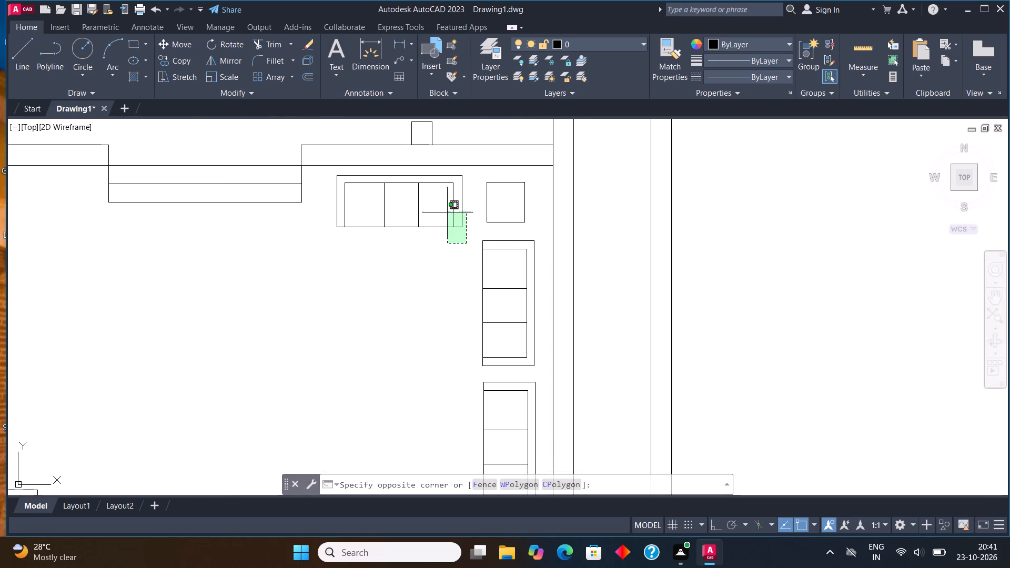
{"action": "left_click", "coordinate": [331, 172]}
{"action": "left_click", "coordinate": [219, 62]}
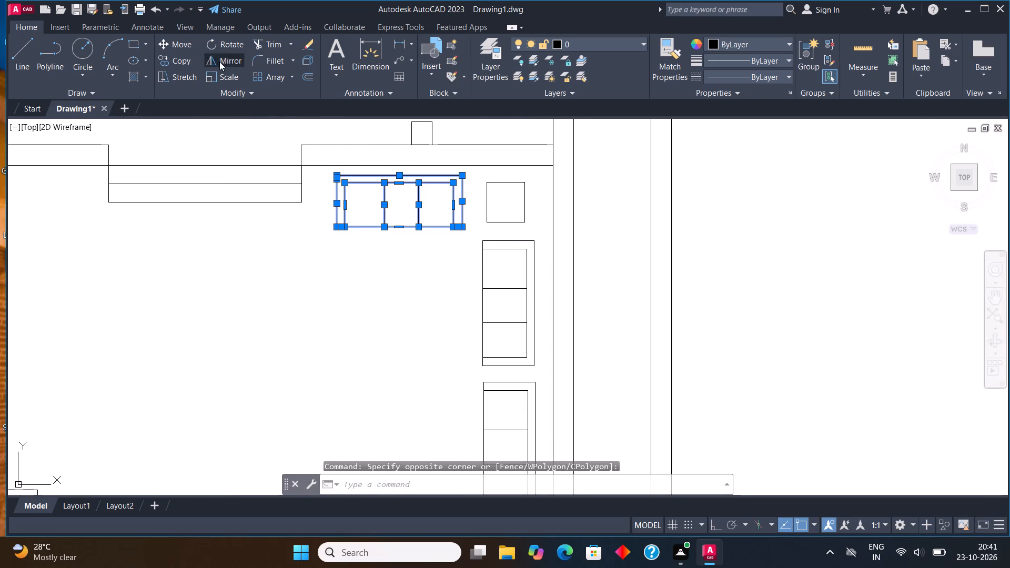
{"action": "scroll", "coordinate": [581, 317], "scroll_direction": "down", "scroll_amount": 2}
{"action": "middle_click_drag", "start_coordinate": [526, 320], "coordinate": [516, 286]}
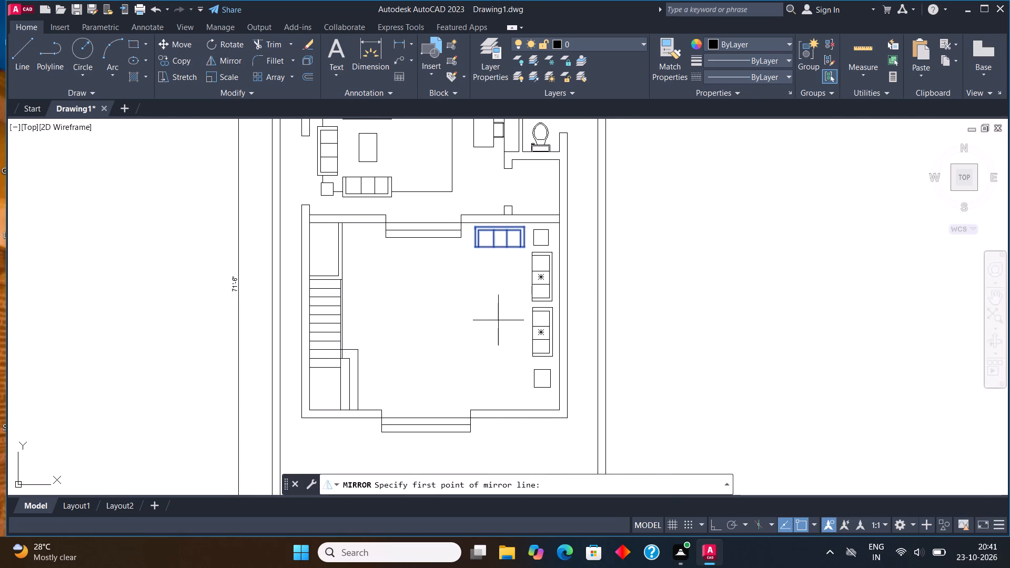
{"action": "left_click", "coordinate": [498, 320]}
{"action": "key", "text": "F8"}
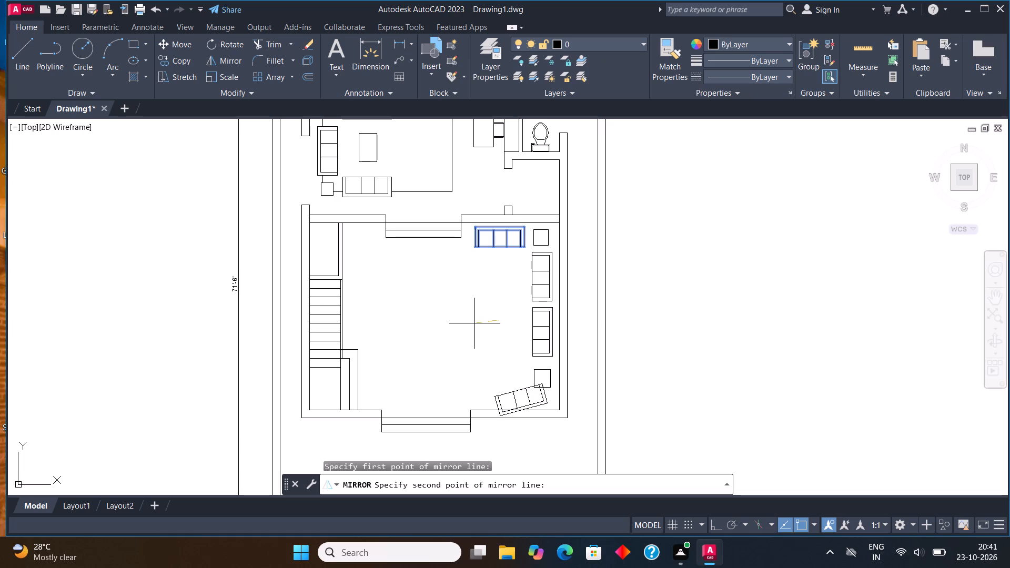
{"action": "left_click", "coordinate": [440, 328]}
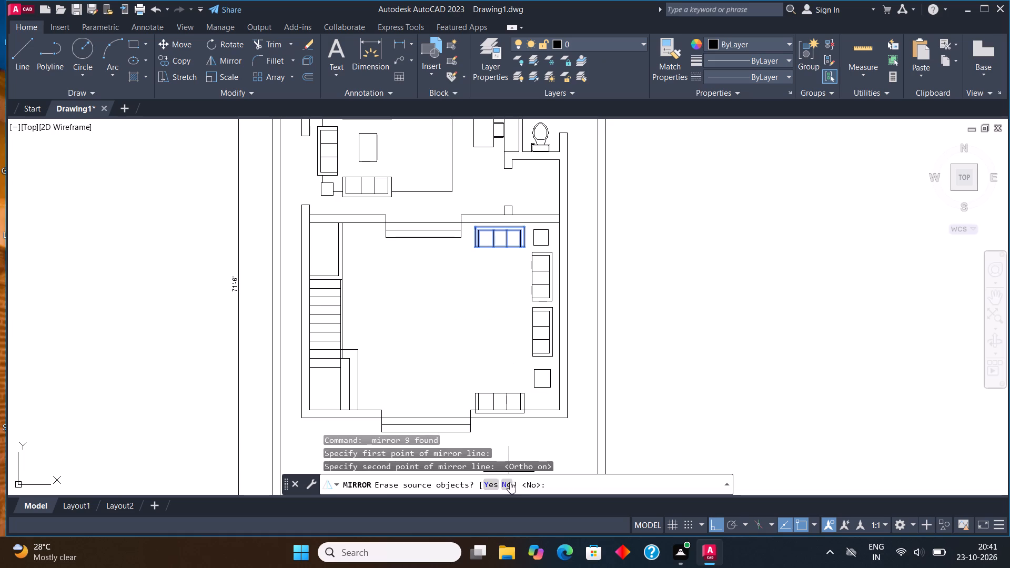
{"action": "left_click", "coordinate": [514, 488]}
{"action": "left_click", "coordinate": [505, 485]}
Move the mirrored sofa straight up slightly so its backrest sits just inside the staircase room's bottom wall.
{"action": "scroll", "coordinate": [491, 428], "scroll_direction": "up", "scroll_amount": 3}
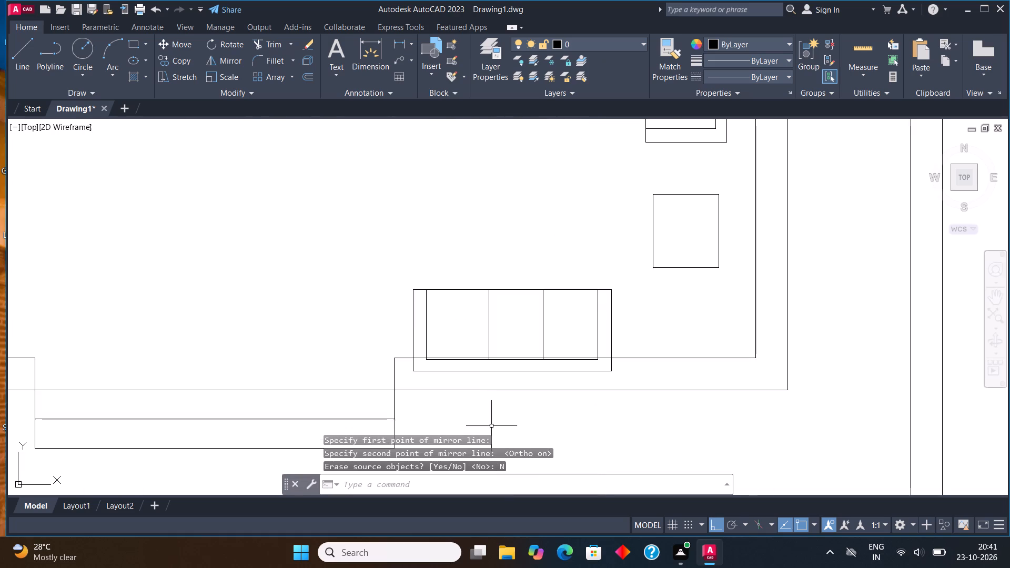
{"action": "left_click", "coordinate": [402, 384]}
{"action": "left_click", "coordinate": [640, 267]}
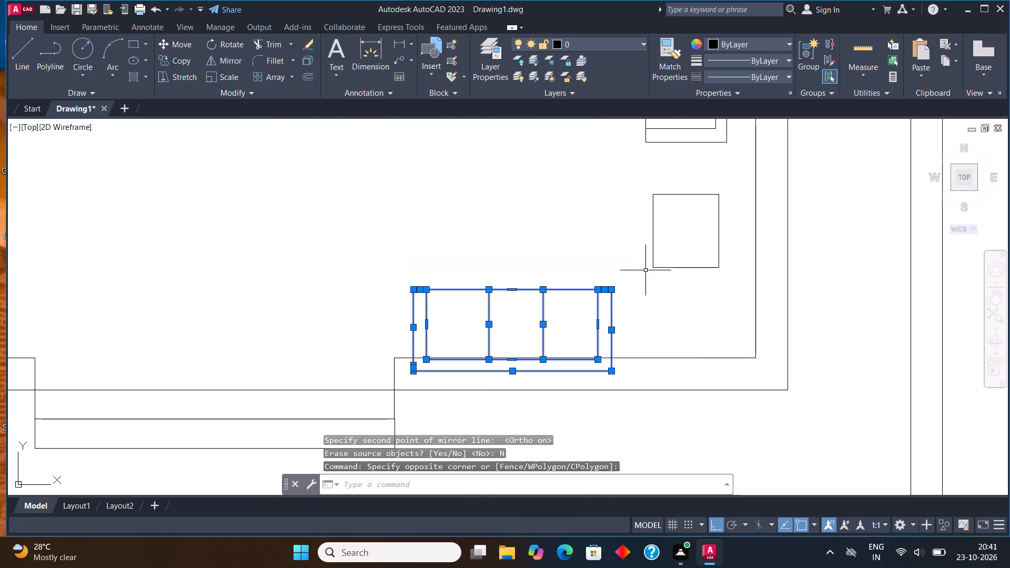
{"action": "left_click", "coordinate": [186, 47]}
{"action": "left_click", "coordinate": [508, 337]}
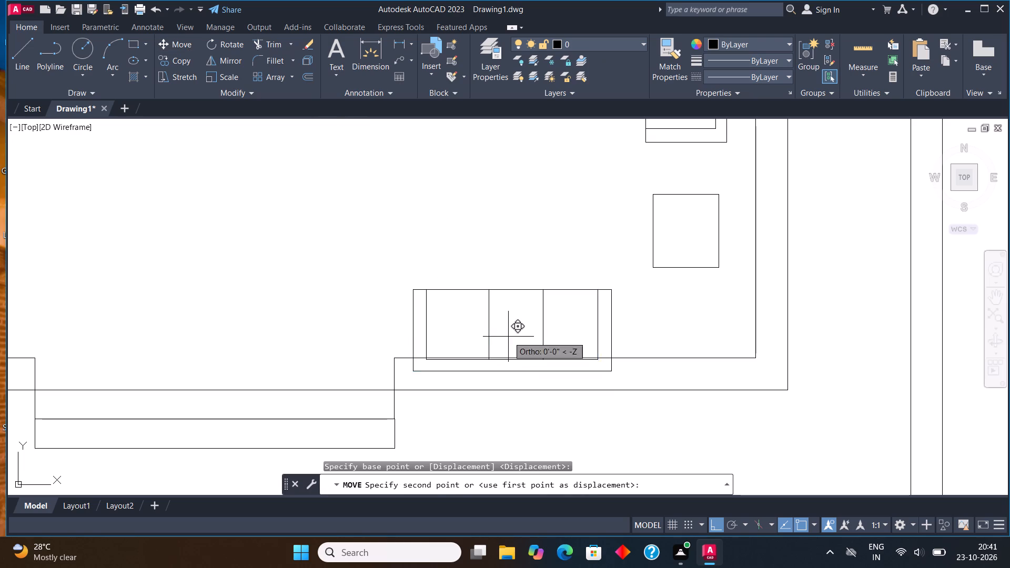
{"action": "left_click", "coordinate": [502, 306]}
Draw an upright center-table rectangle in the staircase room, left of the gap between the two right-wall sofas.
{"action": "scroll", "coordinate": [474, 323], "scroll_direction": "down", "scroll_amount": 3}
{"action": "middle_click_drag", "start_coordinate": [490, 298], "coordinate": [472, 302]}
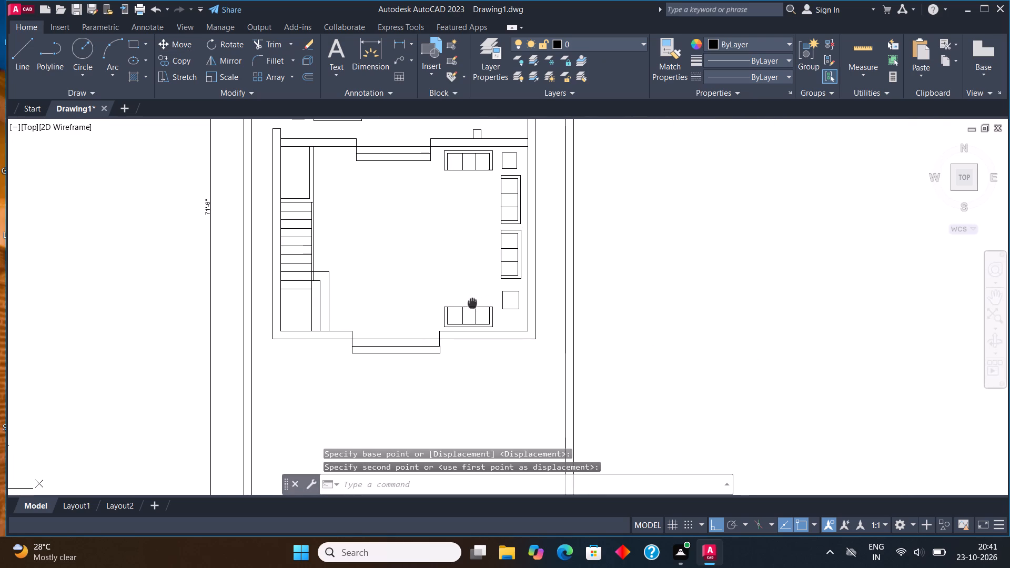
{"action": "left_click", "coordinate": [131, 40]}
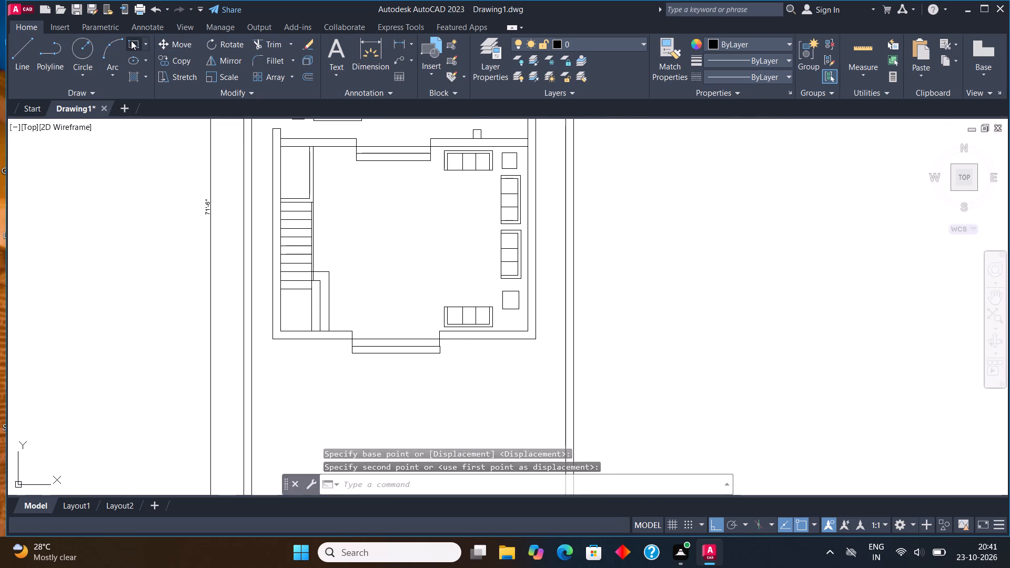
{"action": "scroll", "coordinate": [469, 220], "scroll_direction": "up", "scroll_amount": 2}
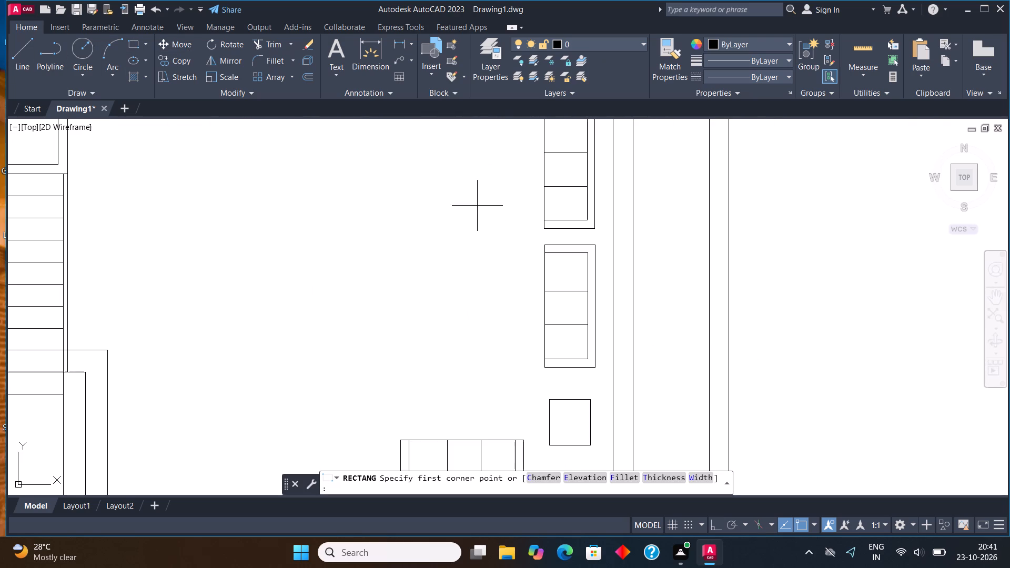
{"action": "scroll", "coordinate": [471, 245], "scroll_direction": "down", "scroll_amount": 1}
{"action": "left_click", "coordinate": [477, 218]}
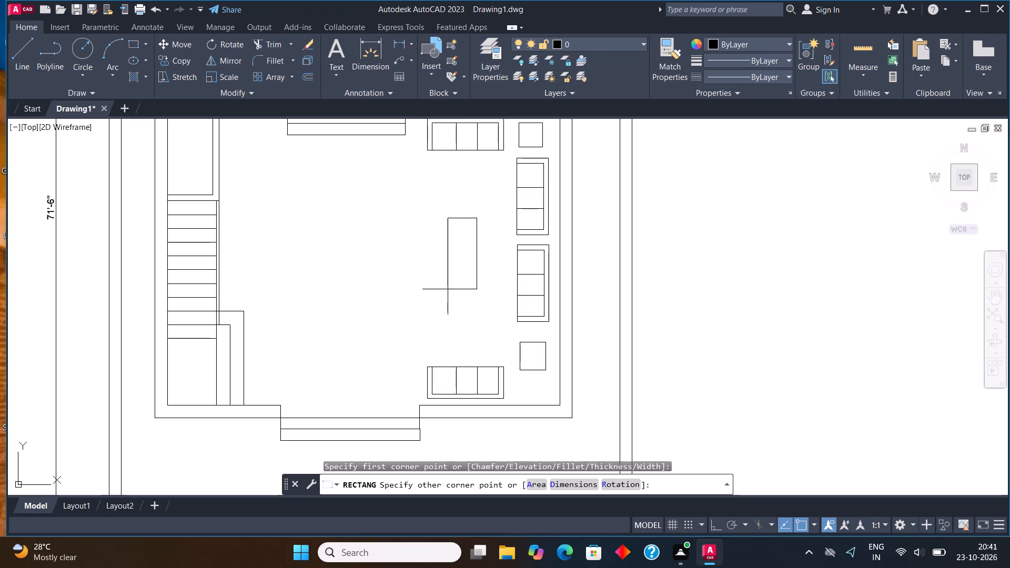
{"action": "left_click", "coordinate": [440, 275]}
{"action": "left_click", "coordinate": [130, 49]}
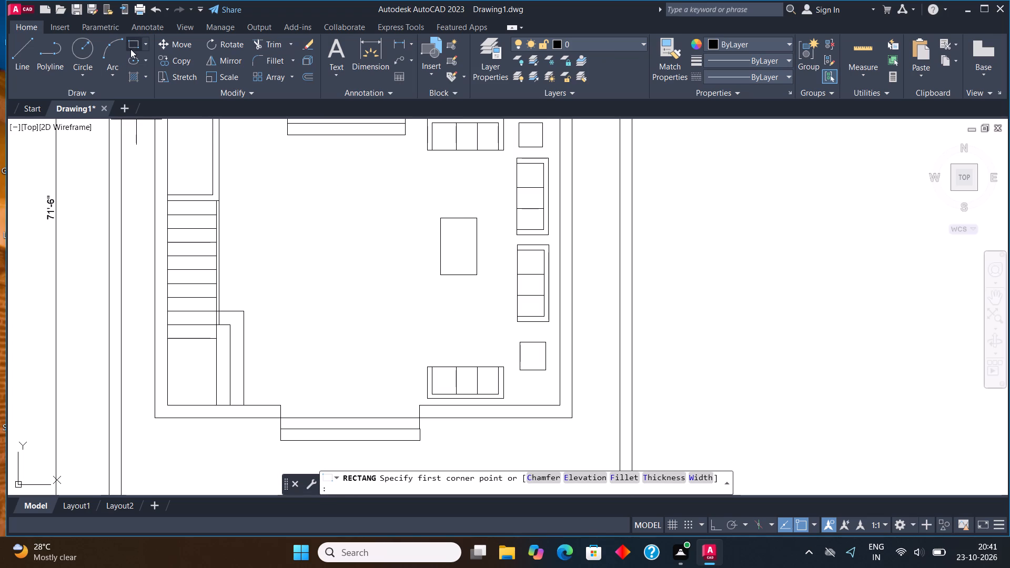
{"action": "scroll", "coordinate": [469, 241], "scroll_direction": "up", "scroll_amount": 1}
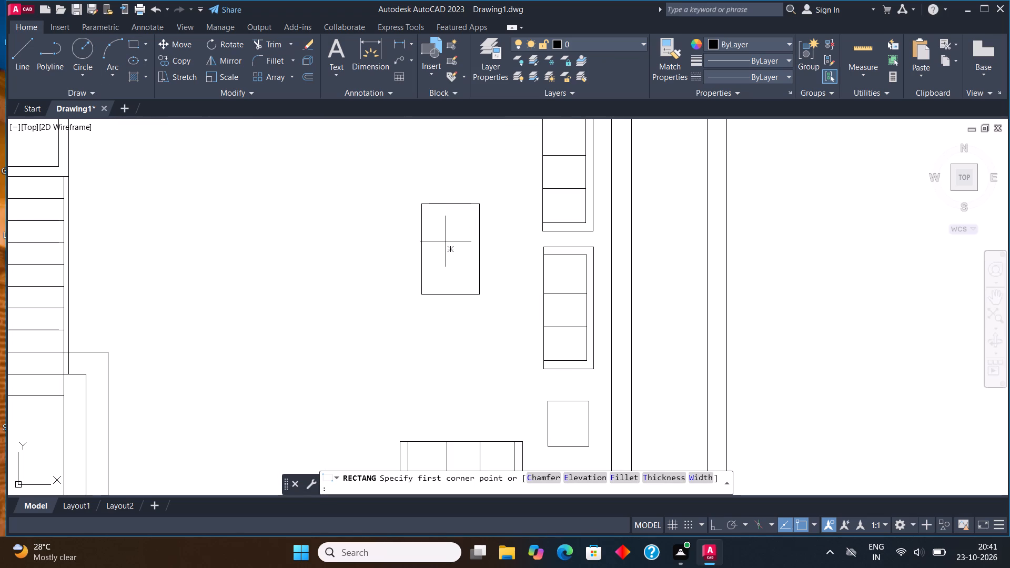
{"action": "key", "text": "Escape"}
Copy the center table from its left edge's midpoint to its bottom edge's midpoint, so the two rectangles overlap diagonally.
{"action": "left_click", "coordinate": [432, 173]}
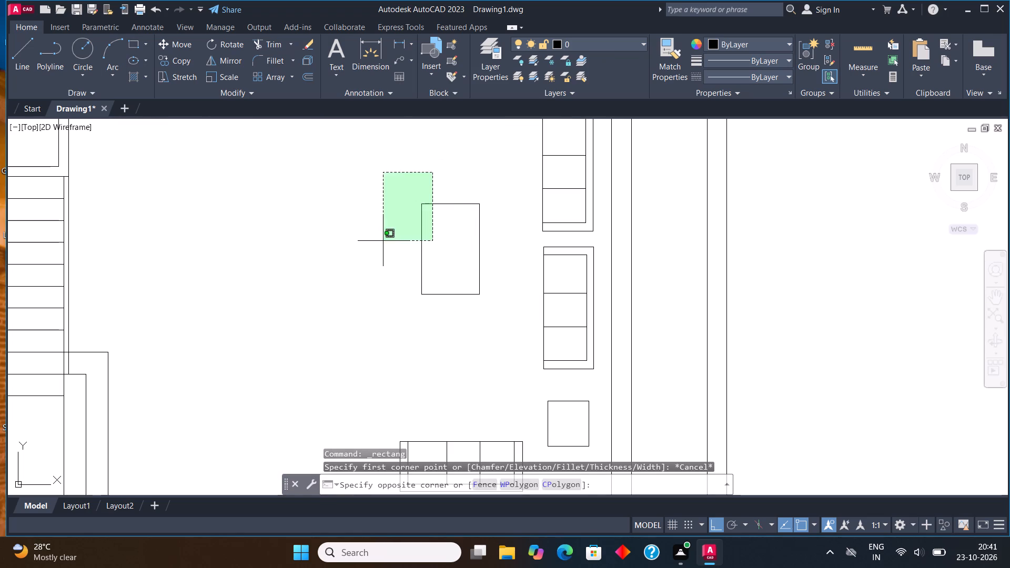
{"action": "left_click", "coordinate": [383, 241]}
{"action": "left_click", "coordinate": [186, 61]}
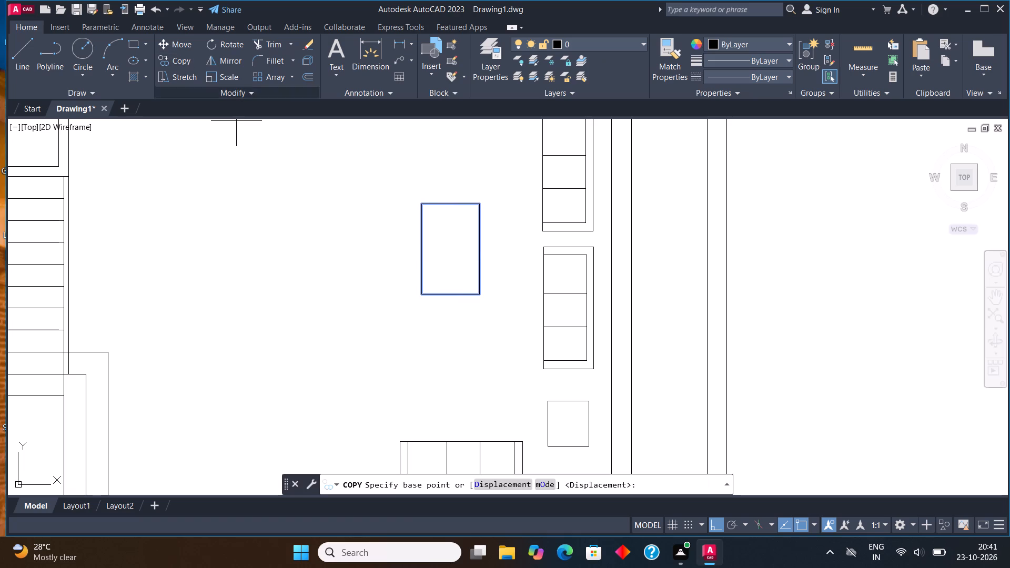
{"action": "left_click", "coordinate": [419, 251]}
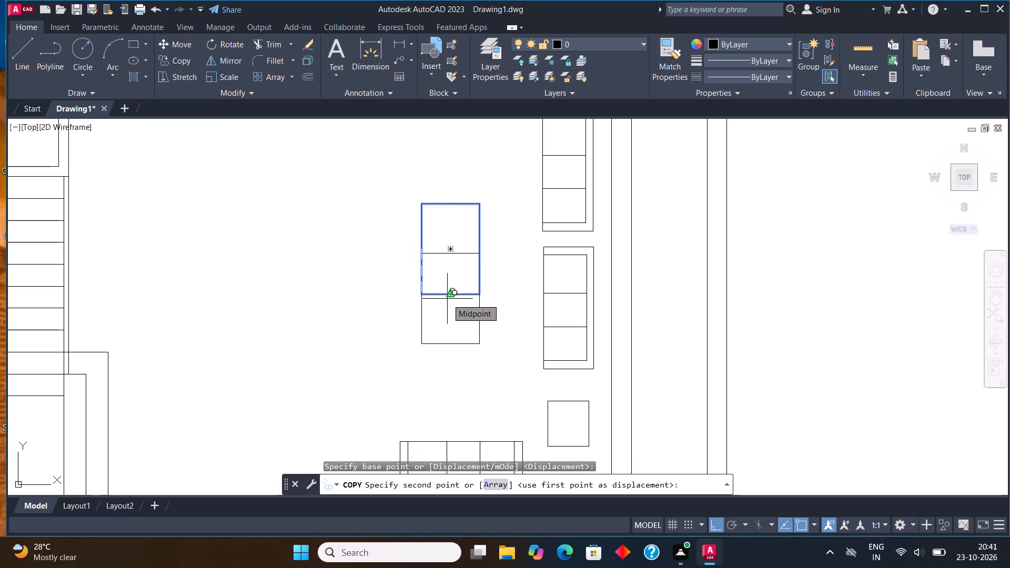
{"action": "key", "text": "F8"}
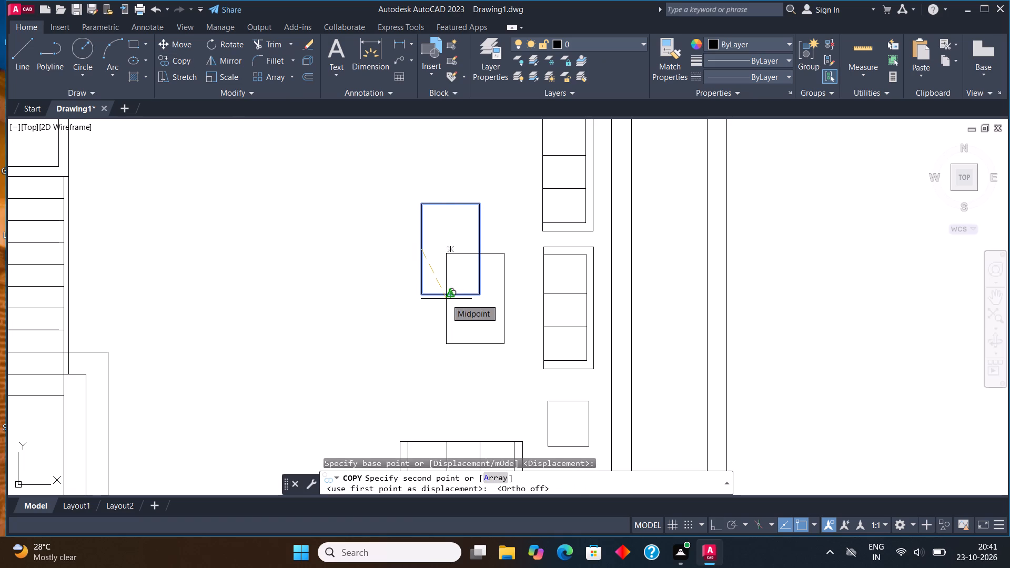
{"action": "left_click", "coordinate": [445, 297]}
Trim the copied center table's edges that fall inside the original table rectangle.
{"action": "left_click", "coordinate": [265, 40]}
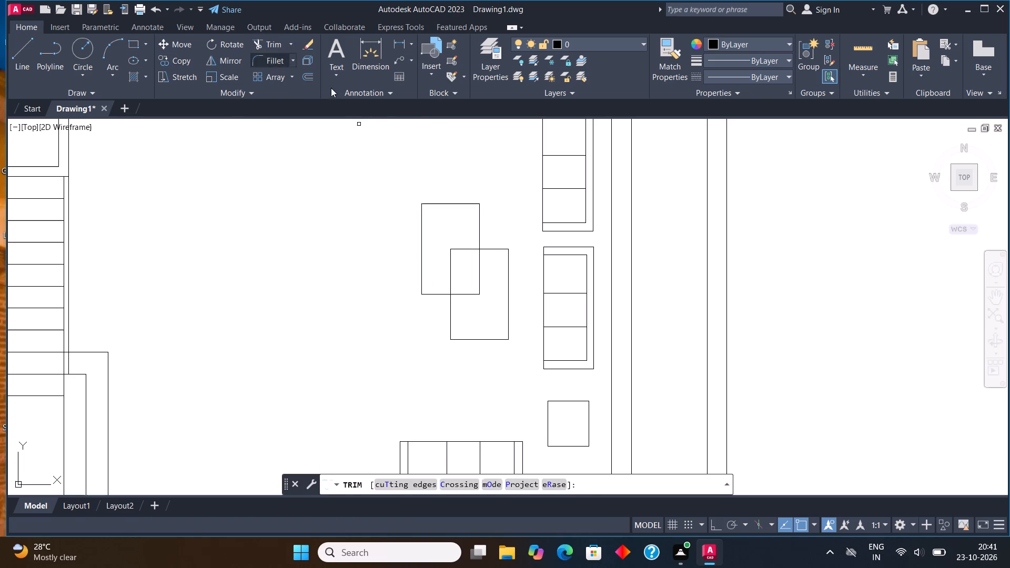
{"action": "left_click_drag", "start_coordinate": [452, 272], "coordinate": [446, 254]}
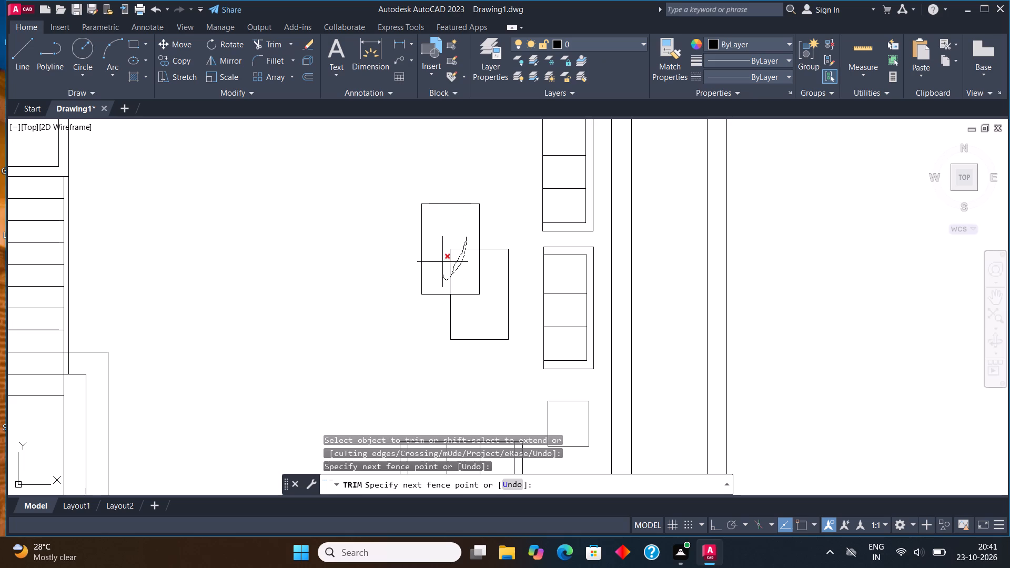
{"action": "left_click_drag", "start_coordinate": [446, 254], "coordinate": [448, 251]}
{"action": "key", "text": "Escape"}
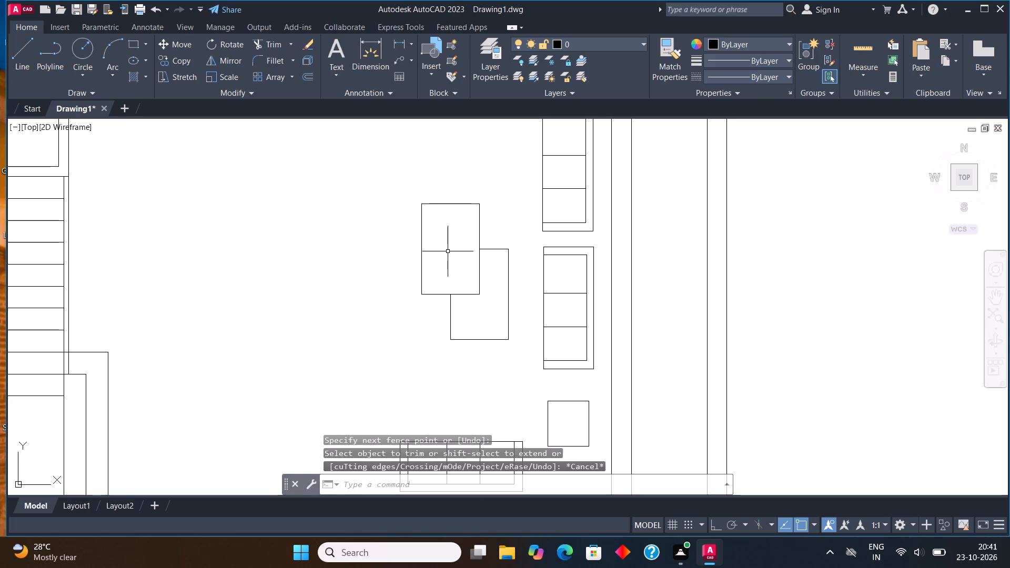
Move both overlapping center tables together slightly upward in the staircase room.
{"action": "scroll", "coordinate": [474, 272], "scroll_direction": "down", "scroll_amount": 2}
{"action": "middle_click_drag", "start_coordinate": [523, 287], "coordinate": [512, 330]}
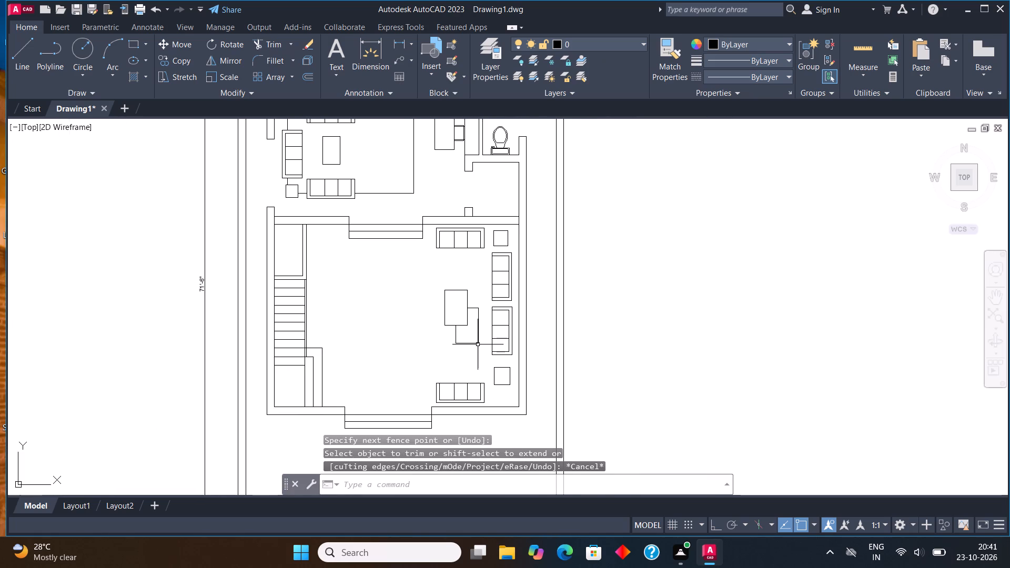
{"action": "left_click_drag", "start_coordinate": [469, 353], "coordinate": [466, 346]}
{"action": "left_click", "coordinate": [413, 269]}
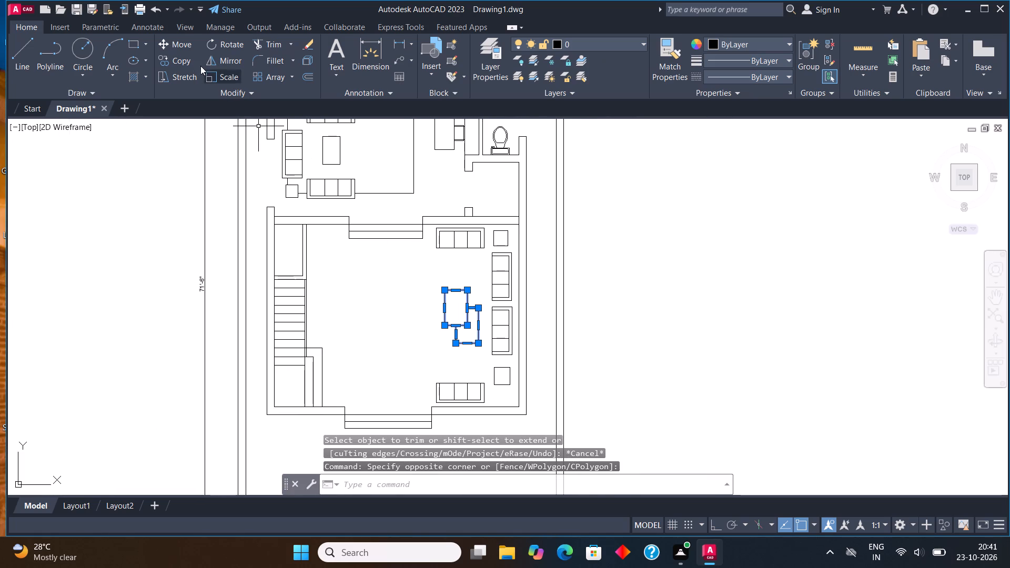
{"action": "left_click", "coordinate": [183, 43]}
{"action": "scroll", "coordinate": [451, 271], "scroll_direction": "up", "scroll_amount": 2}
{"action": "left_click", "coordinate": [455, 376]}
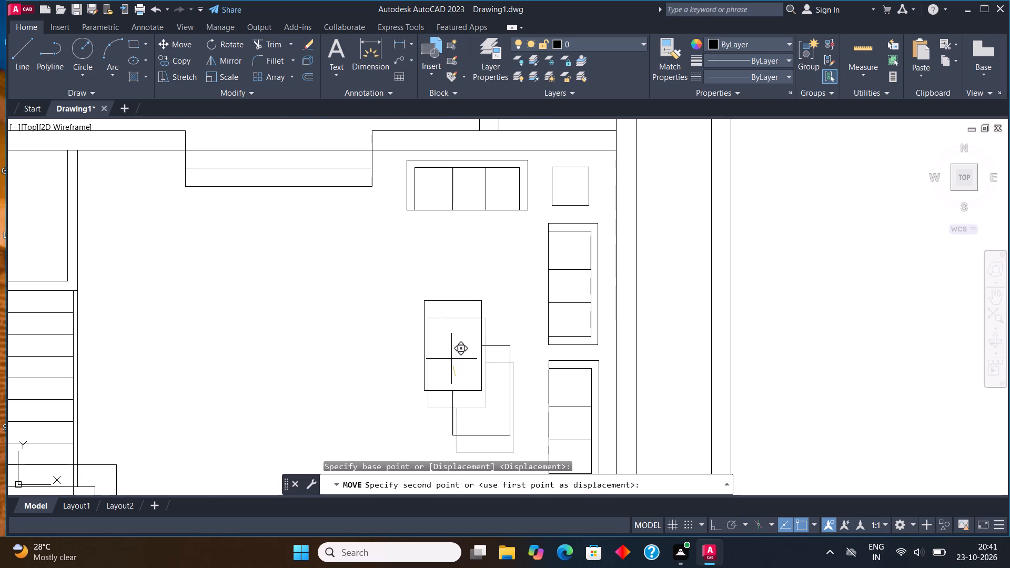
{"action": "left_click", "coordinate": [451, 358]}
Draw a rug outline from the bottom-wall sofa's left edge midpoint, a little left, straight up, and over to the top-wall sofa's left edge.
{"action": "scroll", "coordinate": [479, 301], "scroll_direction": "down", "scroll_amount": 2}
{"action": "middle_click_drag", "start_coordinate": [526, 359], "coordinate": [518, 317]}
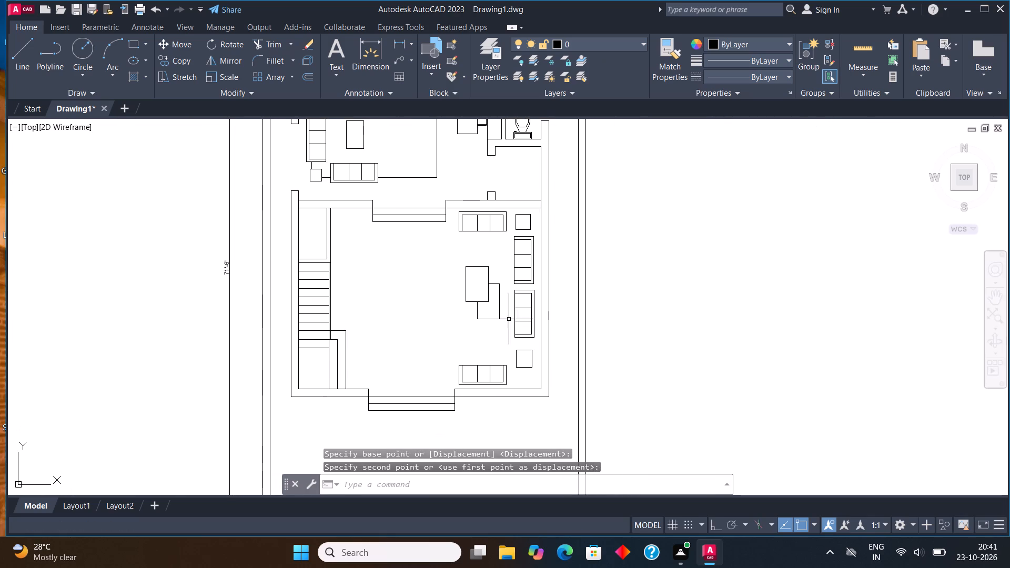
{"action": "scroll", "coordinate": [476, 337], "scroll_direction": "down", "scroll_amount": 1}
{"action": "scroll", "coordinate": [483, 287], "scroll_direction": "up", "scroll_amount": 2}
{"action": "left_click", "coordinate": [30, 60]}
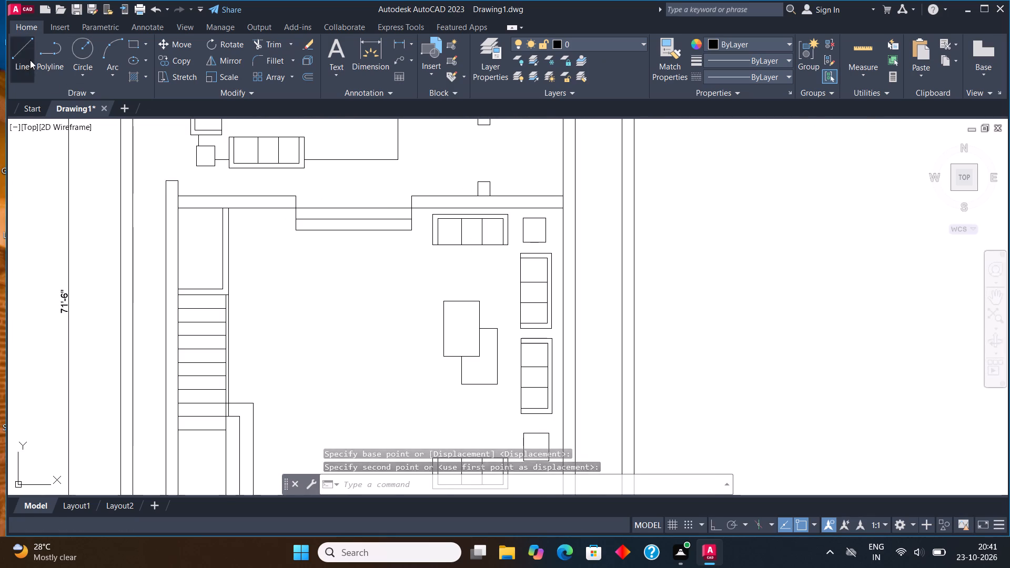
{"action": "middle_click_drag", "start_coordinate": [590, 450], "coordinate": [601, 344]}
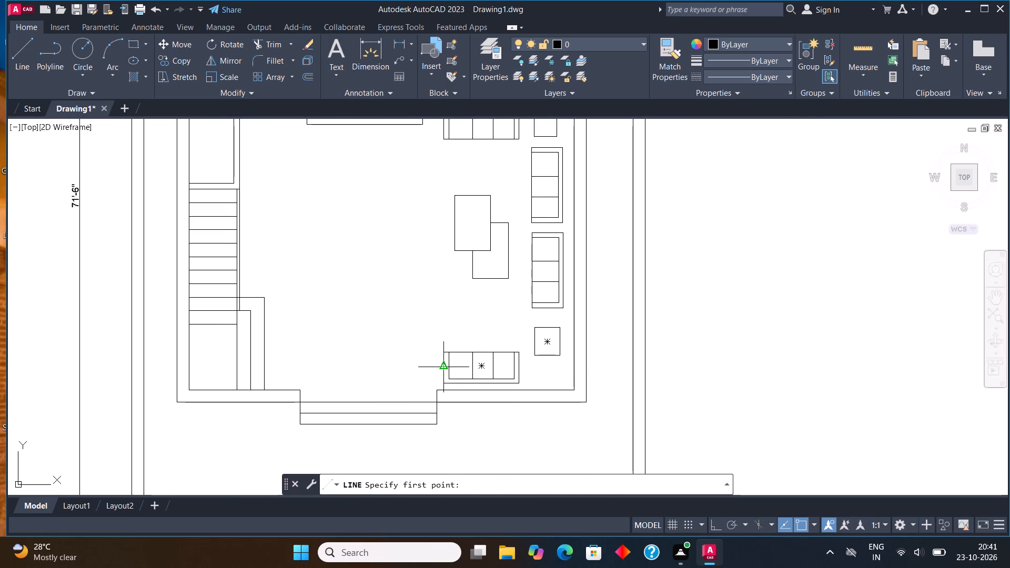
{"action": "left_click", "coordinate": [442, 367]}
{"action": "left_click", "coordinate": [431, 364]}
{"action": "middle_click_drag", "start_coordinate": [438, 279], "coordinate": [438, 425]}
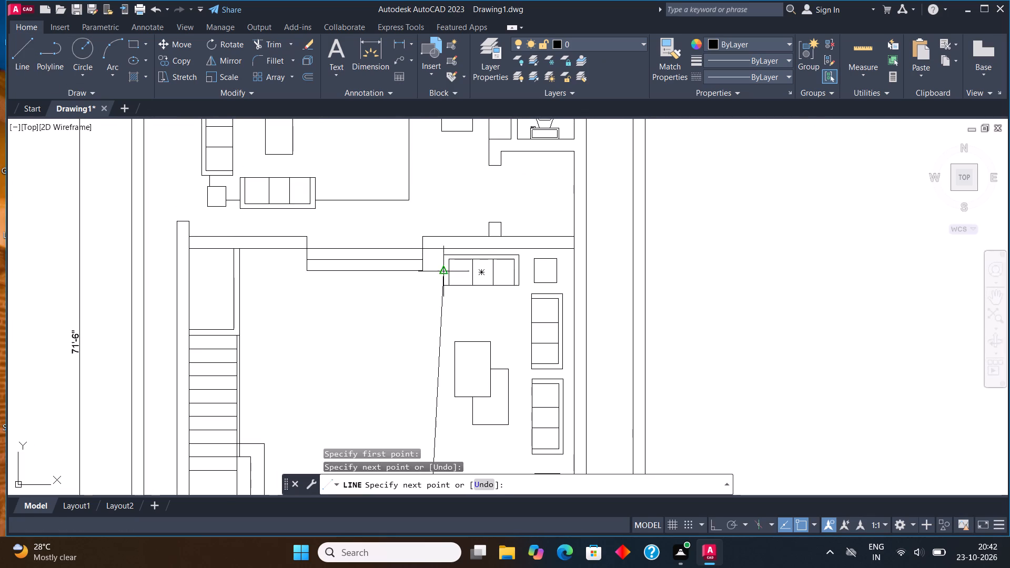
{"action": "key", "text": "F8"}
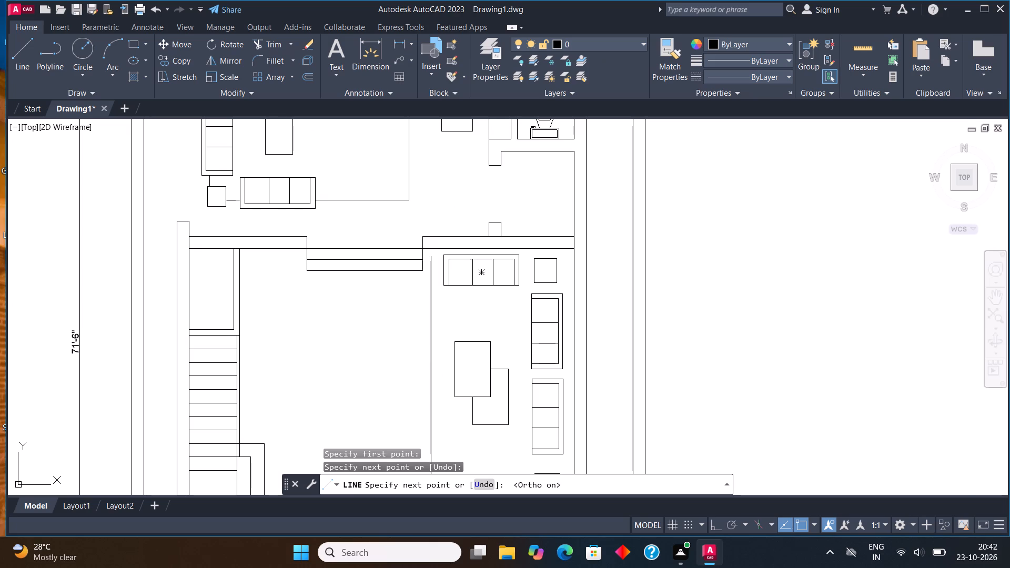
{"action": "scroll", "coordinate": [432, 257], "scroll_direction": "up", "scroll_amount": 2}
{"action": "left_click", "coordinate": [433, 298]}
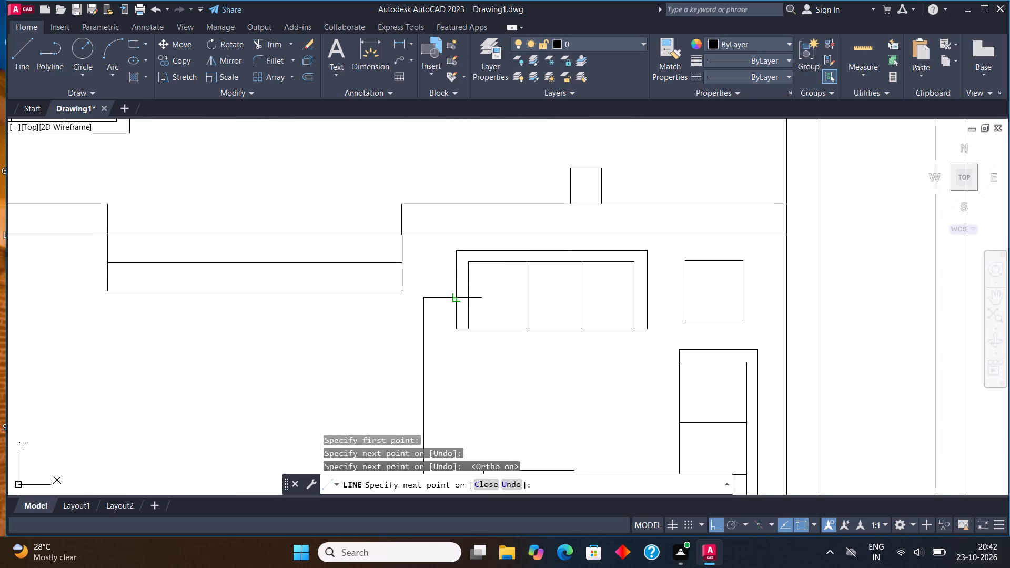
{"action": "left_click", "coordinate": [453, 296]}
Draw a horizontal line from the top-wall sofa's right edge to the upper corner table's left edge, level with the outline's top line.
{"action": "left_click", "coordinate": [16, 56]}
{"action": "scroll", "coordinate": [138, 207], "scroll_direction": "down", "scroll_amount": 2}
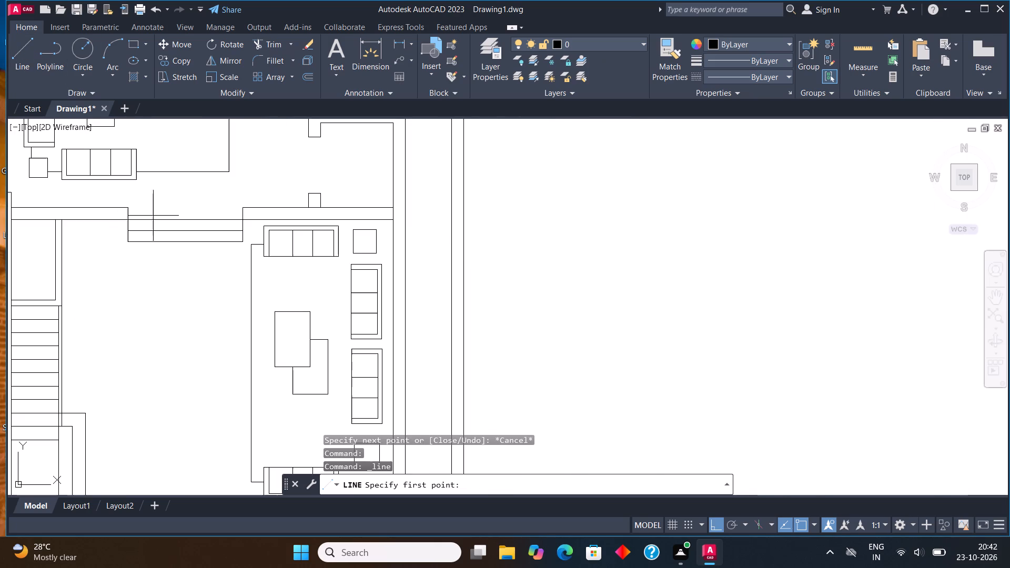
{"action": "scroll", "coordinate": [328, 234], "scroll_direction": "up", "scroll_amount": 3}
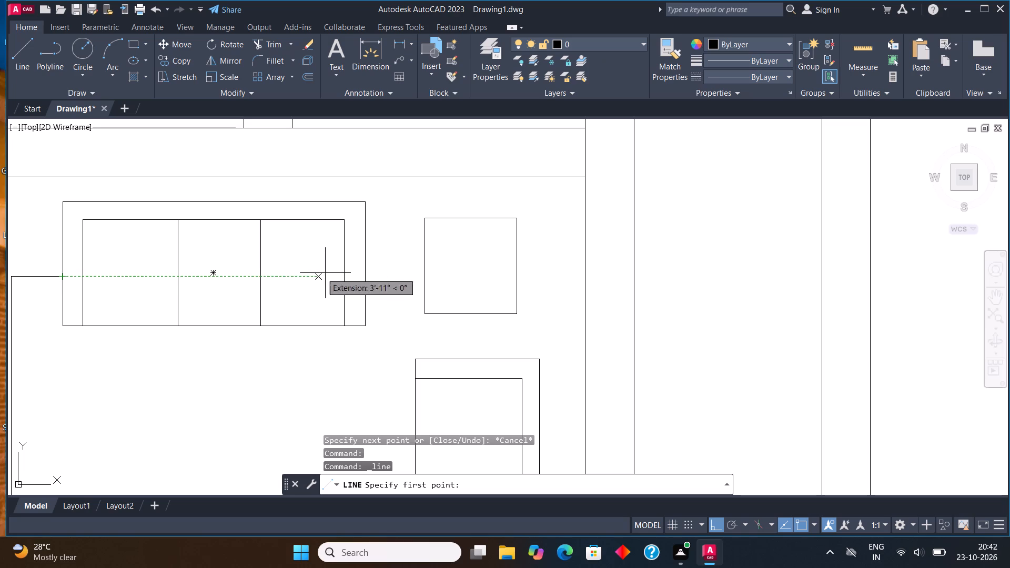
{"action": "left_click", "coordinate": [360, 279]}
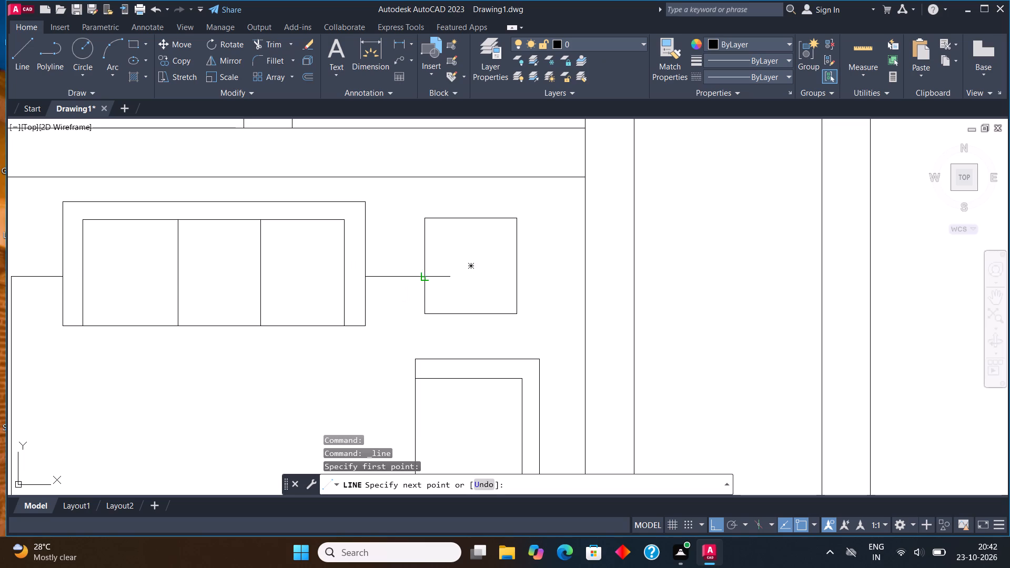
{"action": "left_click", "coordinate": [423, 277]}
Draw an L-shaped polyline from the bottom-wall sofa's right edge to the midpoint of the lower corner table's bottom edge.
{"action": "left_click", "coordinate": [36, 57]}
{"action": "scroll", "coordinate": [357, 221], "scroll_direction": "down", "scroll_amount": 1}
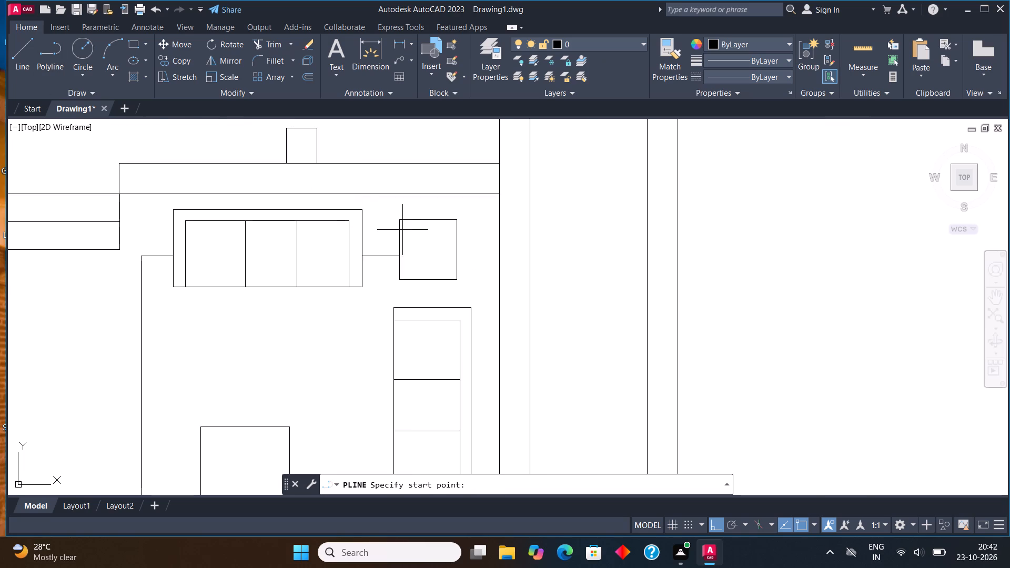
{"action": "scroll", "coordinate": [440, 282], "scroll_direction": "down", "scroll_amount": 1}
{"action": "middle_click_drag", "start_coordinate": [440, 284], "coordinate": [449, 160]}
{"action": "scroll", "coordinate": [455, 265], "scroll_direction": "down", "scroll_amount": 1}
{"action": "scroll", "coordinate": [424, 438], "scroll_direction": "up", "scroll_amount": 1}
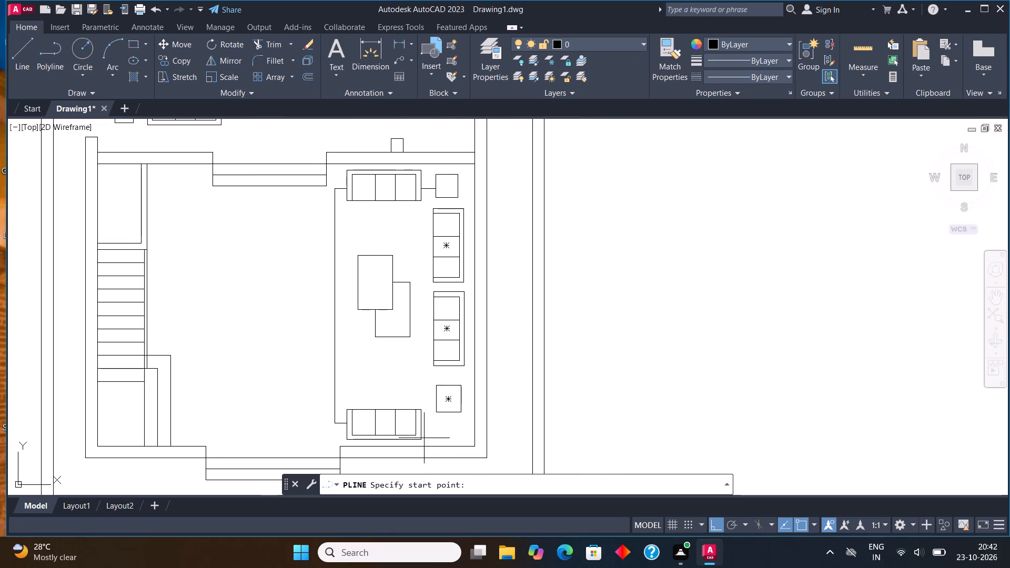
{"action": "scroll", "coordinate": [424, 438], "scroll_direction": "up", "scroll_amount": 1}
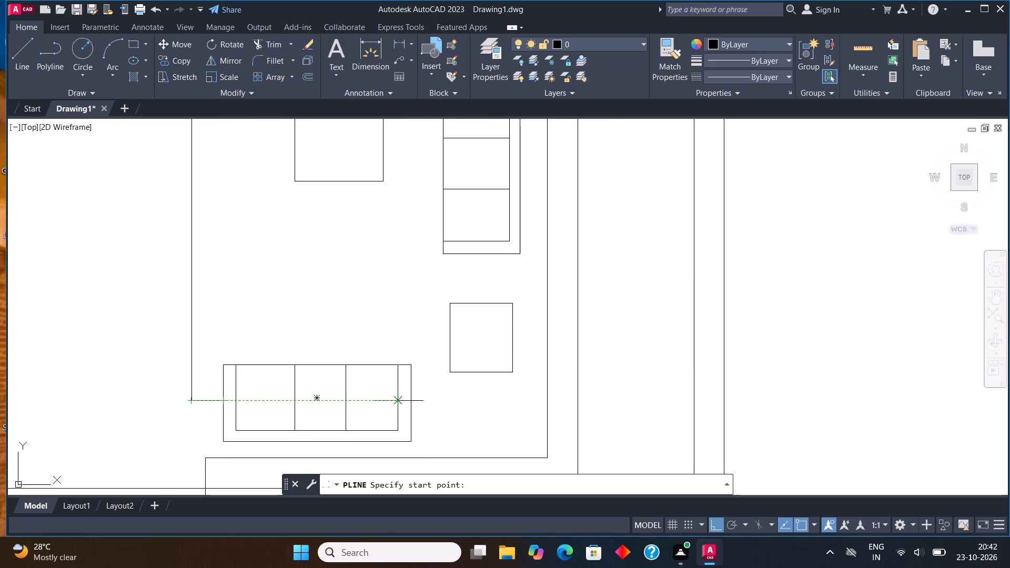
{"action": "left_click", "coordinate": [408, 400]}
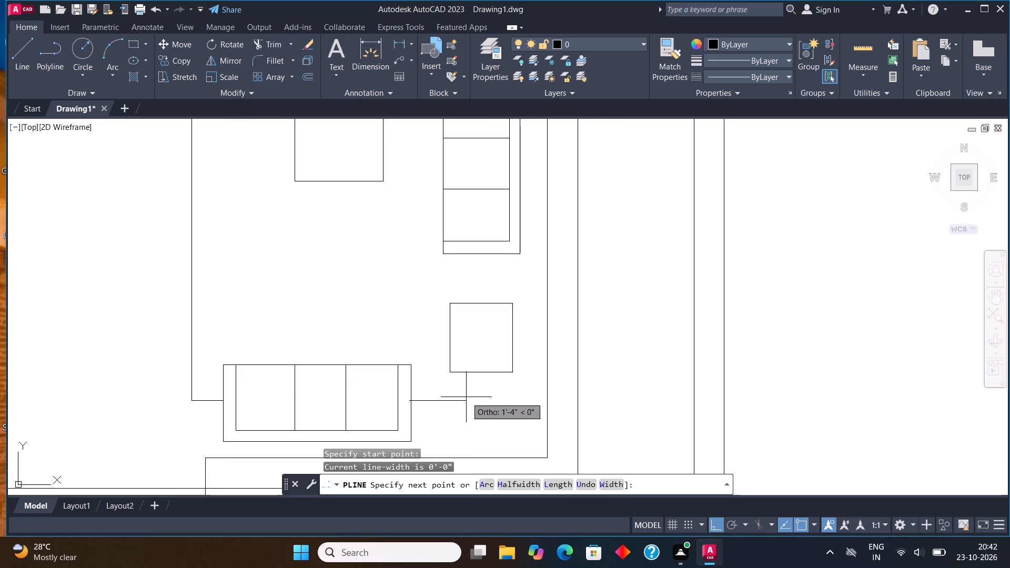
{"action": "left_click", "coordinate": [481, 401]}
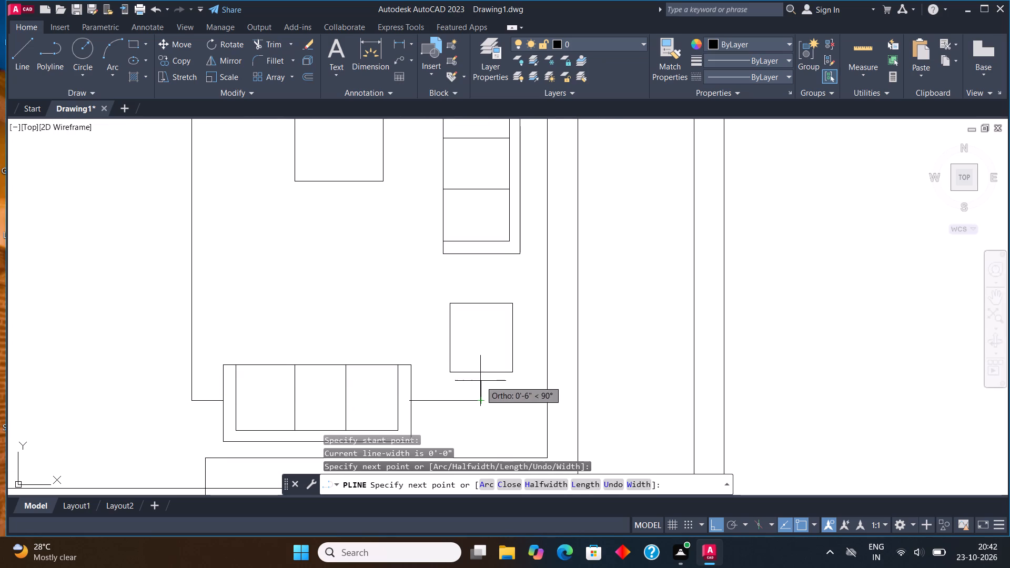
{"action": "left_click", "coordinate": [479, 378]}
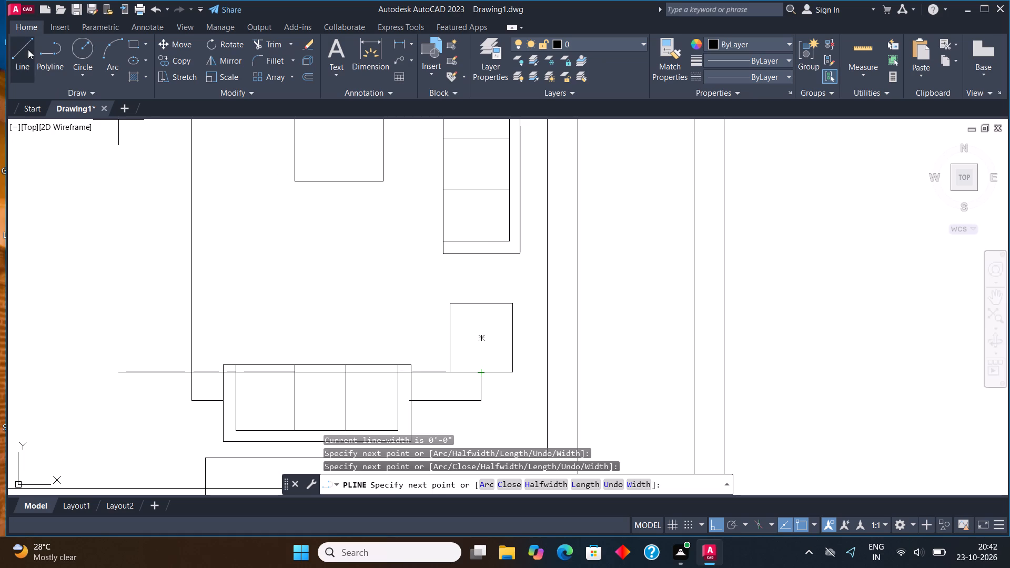
Draw a vertical line from the lower corner table's top edge midpoint up to the lower right-wall sofa's bottom edge.
{"action": "left_click", "coordinate": [27, 49]}
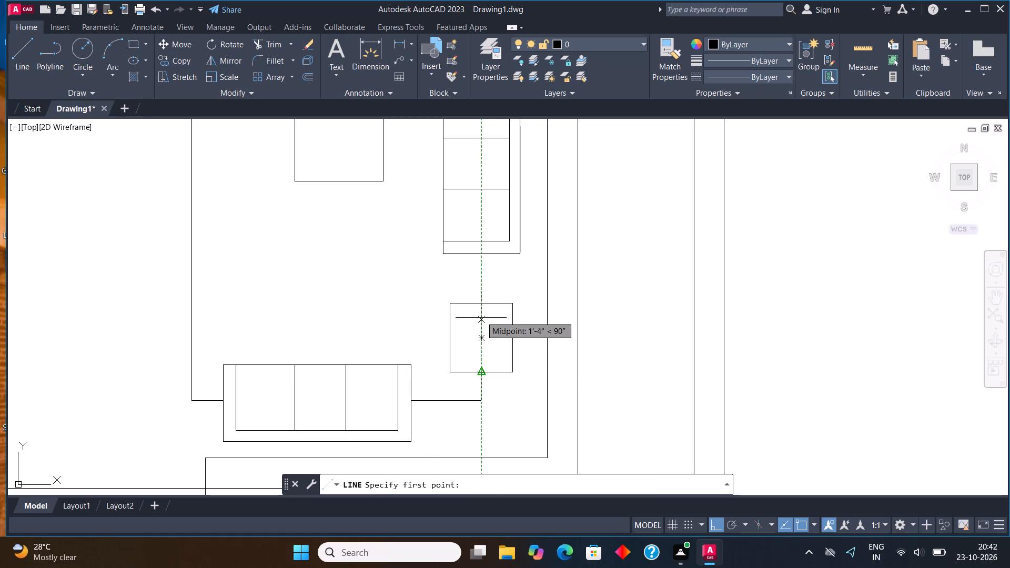
{"action": "left_click", "coordinate": [481, 305]}
{"action": "left_click", "coordinate": [479, 254]}
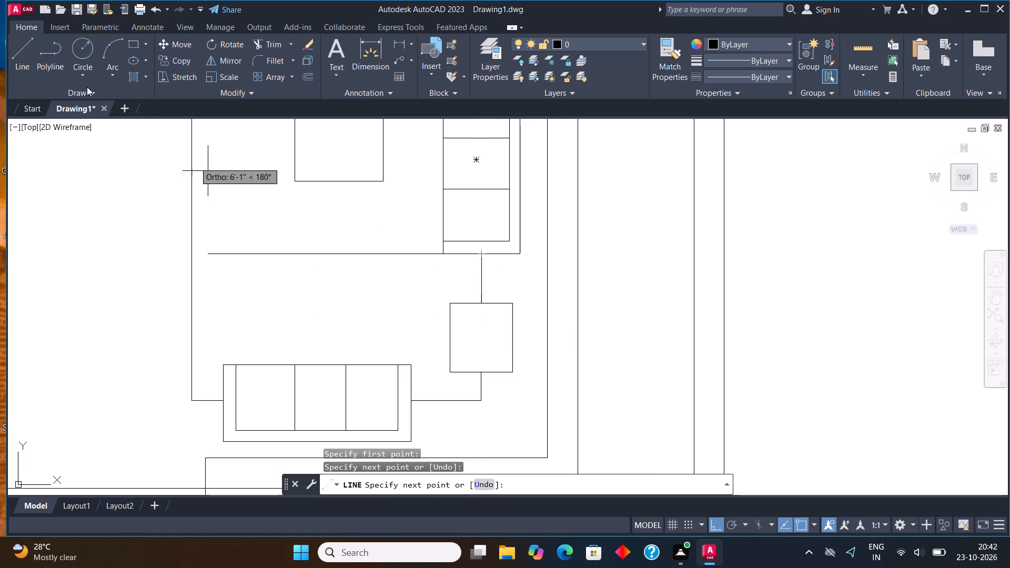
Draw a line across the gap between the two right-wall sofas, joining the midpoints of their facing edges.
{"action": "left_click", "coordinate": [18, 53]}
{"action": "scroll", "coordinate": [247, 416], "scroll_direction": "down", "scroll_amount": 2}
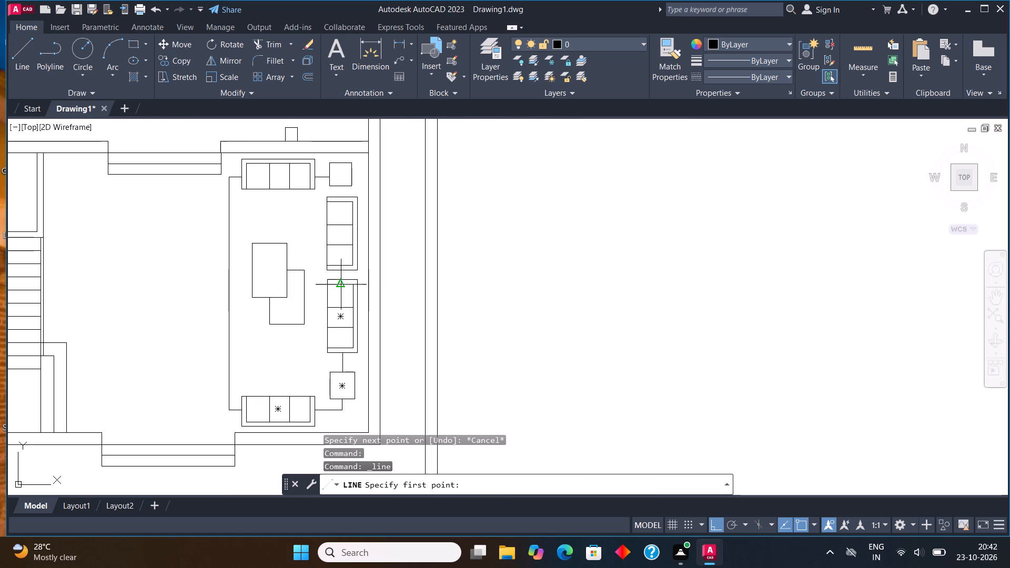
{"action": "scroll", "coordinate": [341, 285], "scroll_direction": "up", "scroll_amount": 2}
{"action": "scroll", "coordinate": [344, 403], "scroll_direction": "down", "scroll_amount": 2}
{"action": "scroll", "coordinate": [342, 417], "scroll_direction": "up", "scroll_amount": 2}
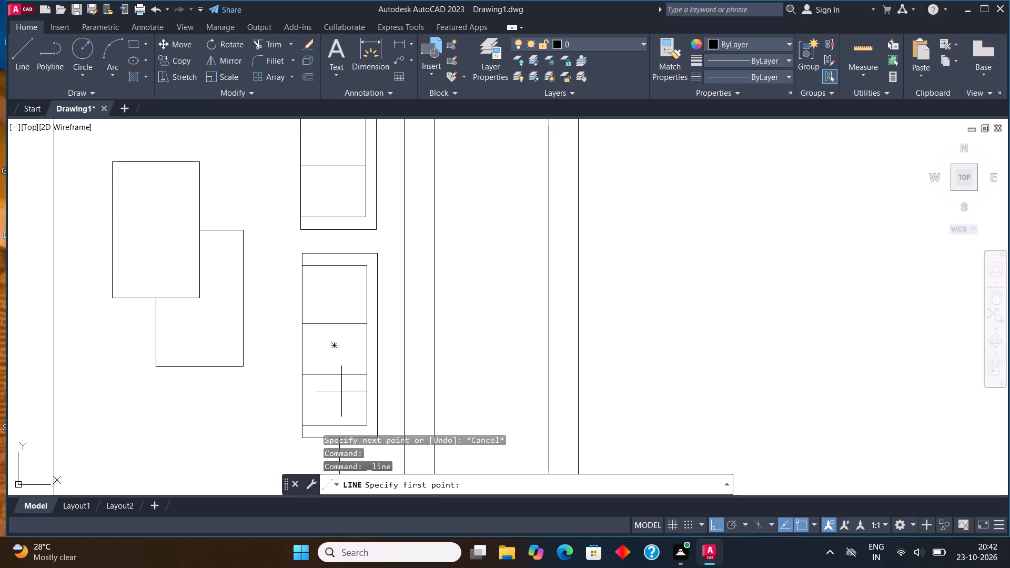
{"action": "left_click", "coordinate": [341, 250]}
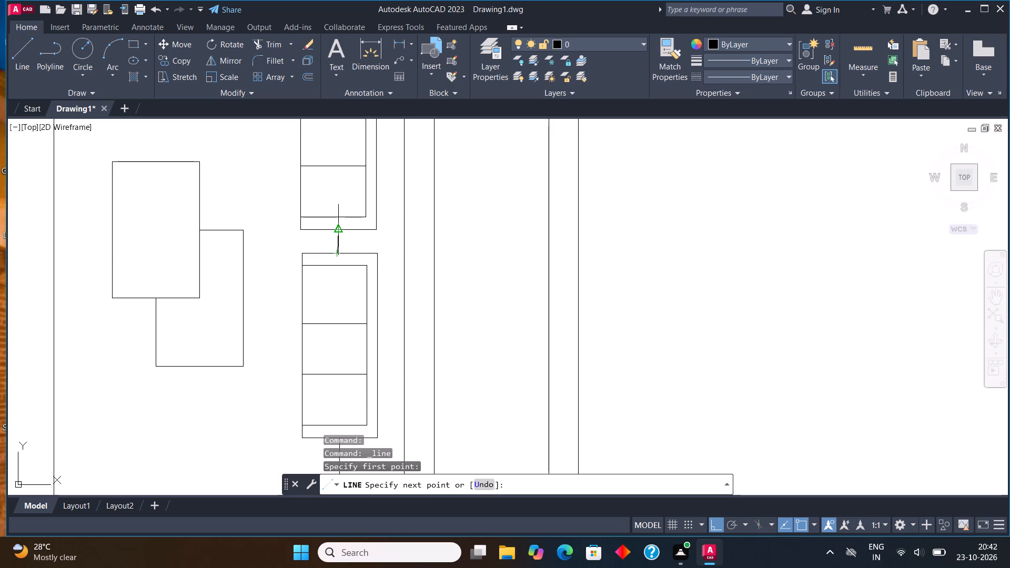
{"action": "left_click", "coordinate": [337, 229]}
Draw a line from the upper right-wall sofa's top edge midpoint to the upper corner table's bottom edge midpoint.
{"action": "left_click", "coordinate": [17, 48]}
{"action": "scroll", "coordinate": [248, 313], "scroll_direction": "down", "scroll_amount": 2}
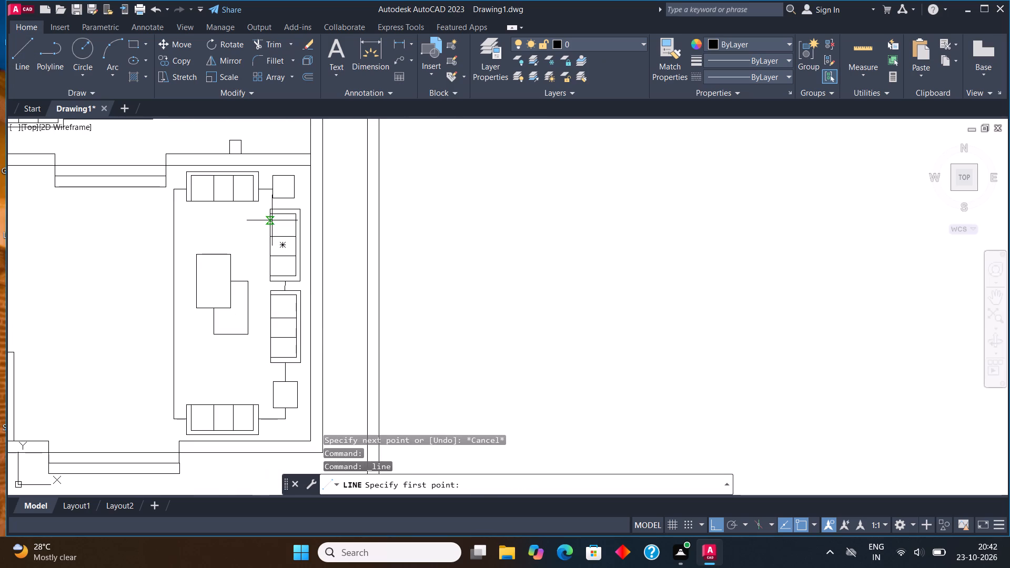
{"action": "scroll", "coordinate": [272, 220], "scroll_direction": "up", "scroll_amount": 2}
{"action": "left_click", "coordinate": [298, 189]}
{"action": "left_click", "coordinate": [296, 164]}
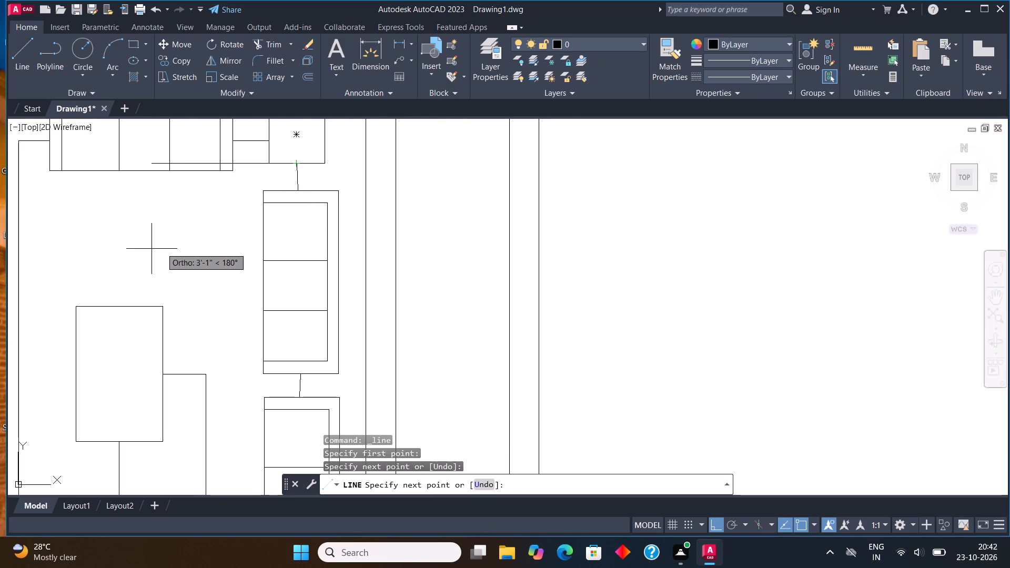
{"action": "key", "text": "Escape"}
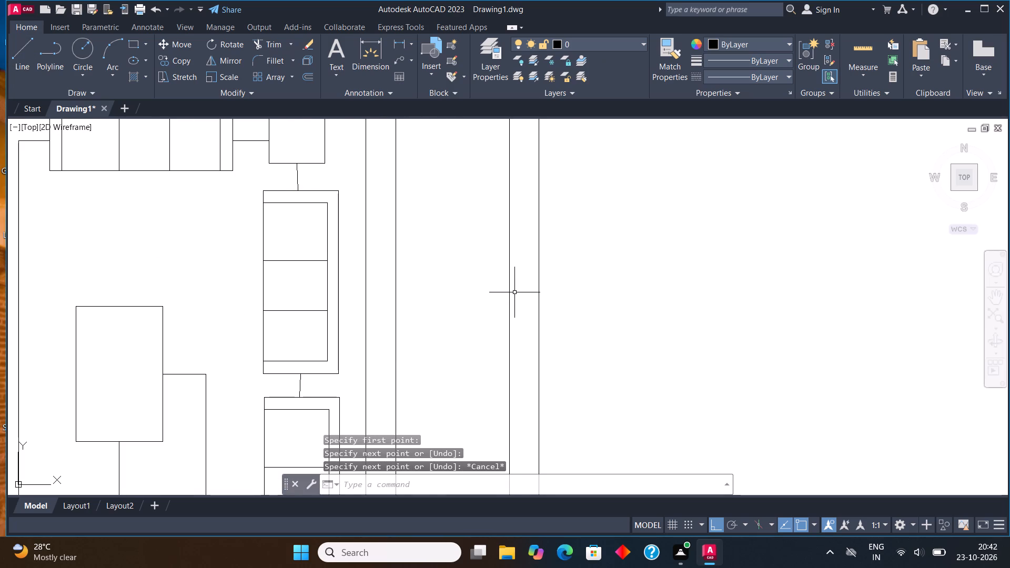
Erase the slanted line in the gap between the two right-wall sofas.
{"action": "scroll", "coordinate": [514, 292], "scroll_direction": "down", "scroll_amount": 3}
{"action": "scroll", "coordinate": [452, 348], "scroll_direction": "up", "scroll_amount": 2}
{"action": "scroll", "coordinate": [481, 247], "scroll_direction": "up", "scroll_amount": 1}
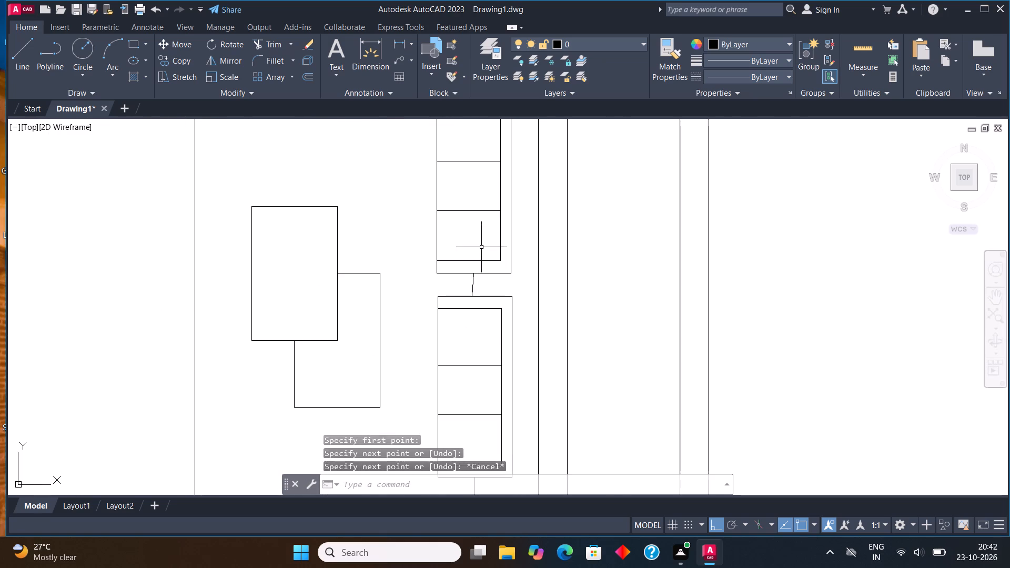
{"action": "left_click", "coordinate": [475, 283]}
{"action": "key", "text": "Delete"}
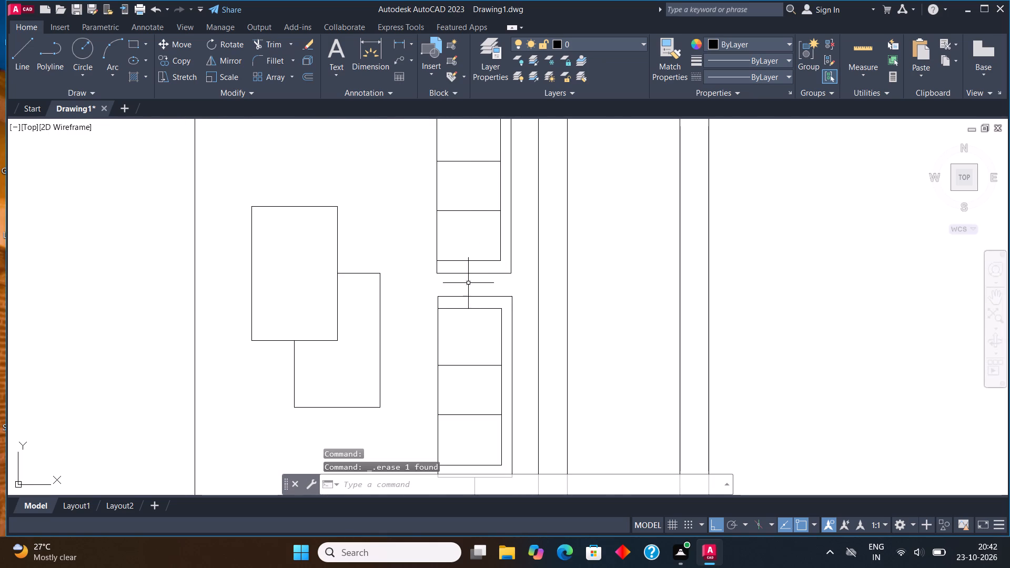
Draw a straight vertical line across the gap between the two right-wall sofas, from the lower sofa's top edge to the upper sofa.
{"action": "left_click", "coordinate": [25, 67]}
{"action": "scroll", "coordinate": [472, 330], "scroll_direction": "down", "scroll_amount": 1}
{"action": "scroll", "coordinate": [480, 398], "scroll_direction": "up", "scroll_amount": 1}
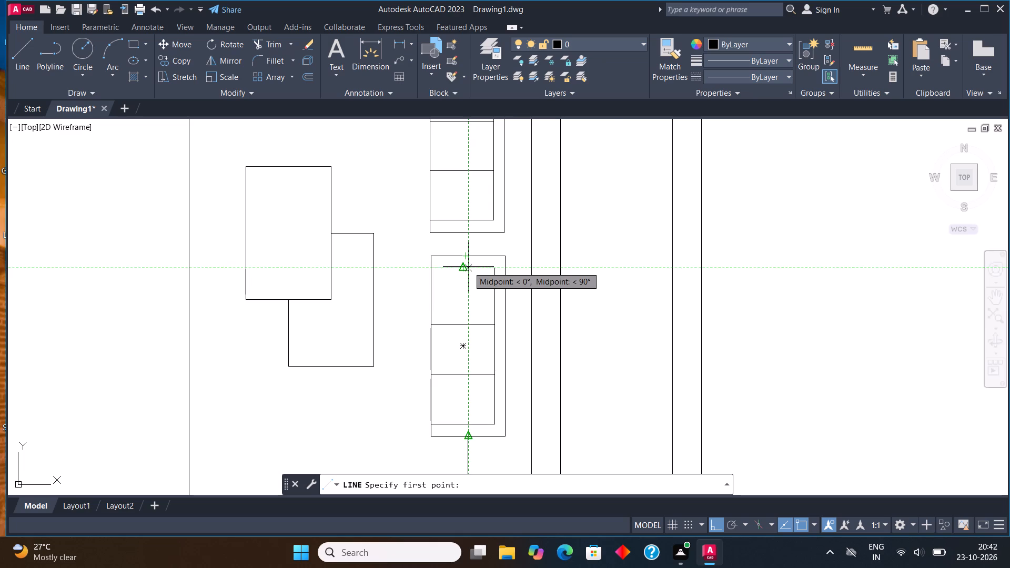
{"action": "scroll", "coordinate": [468, 267], "scroll_direction": "up", "scroll_amount": 2}
{"action": "scroll", "coordinate": [462, 271], "scroll_direction": "down", "scroll_amount": 3}
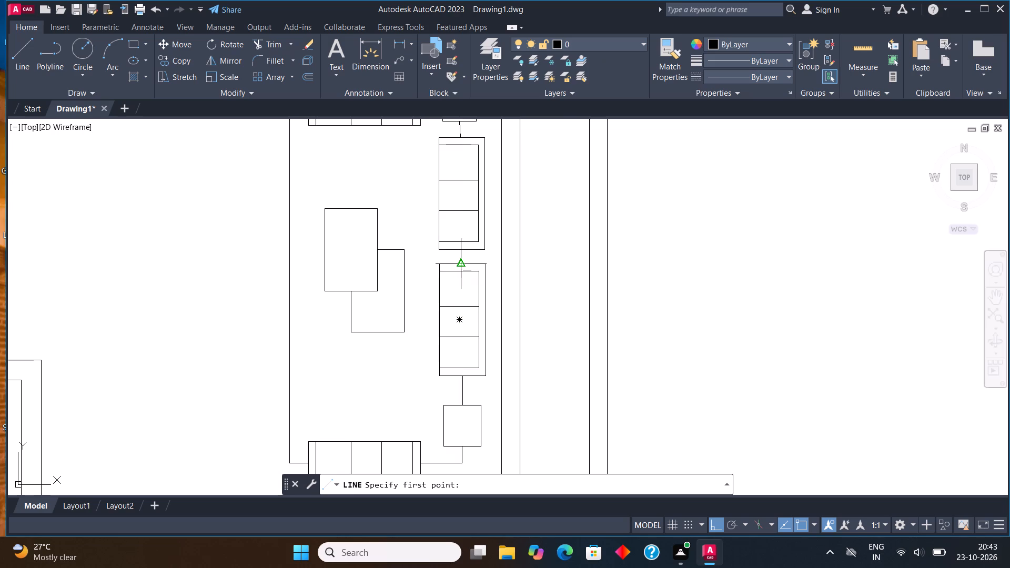
{"action": "scroll", "coordinate": [456, 266], "scroll_direction": "up", "scroll_amount": 1}
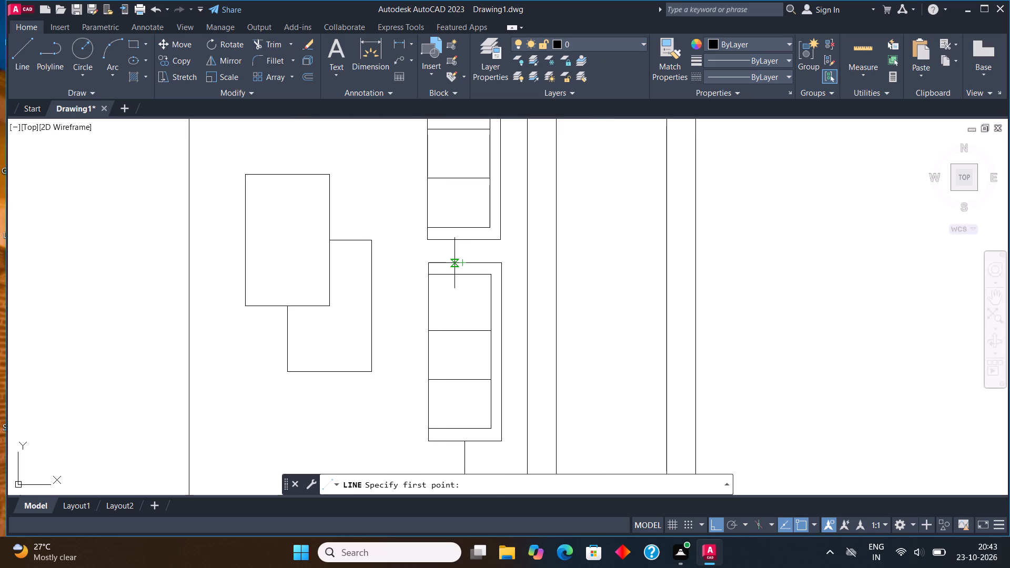
{"action": "left_click", "coordinate": [454, 263]}
{"action": "left_click", "coordinate": [453, 240]}
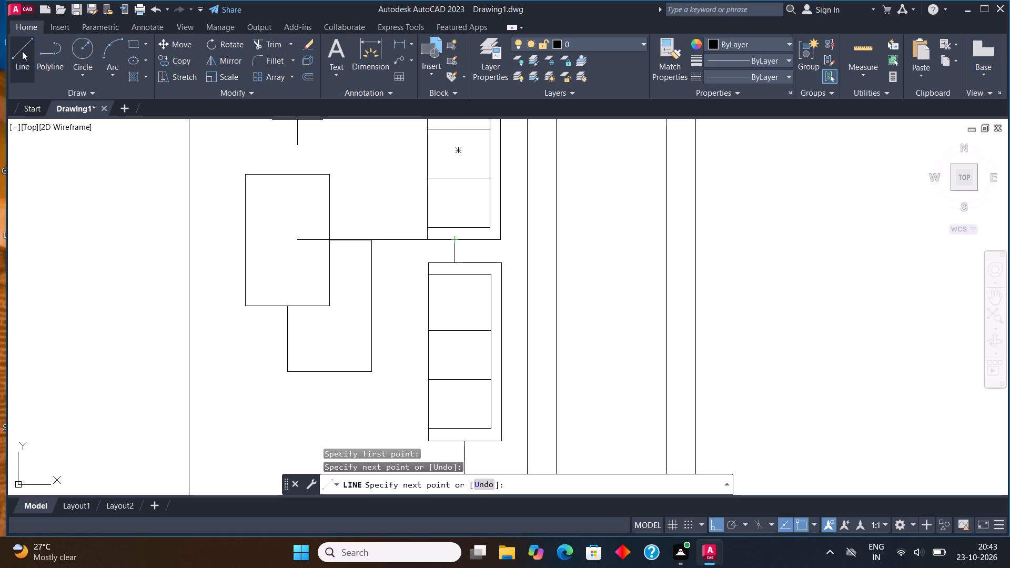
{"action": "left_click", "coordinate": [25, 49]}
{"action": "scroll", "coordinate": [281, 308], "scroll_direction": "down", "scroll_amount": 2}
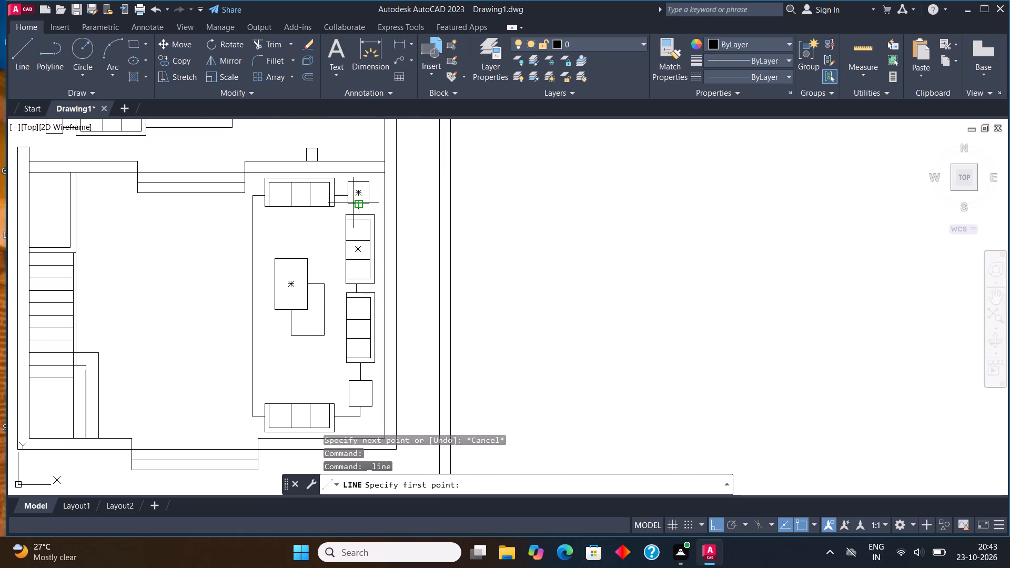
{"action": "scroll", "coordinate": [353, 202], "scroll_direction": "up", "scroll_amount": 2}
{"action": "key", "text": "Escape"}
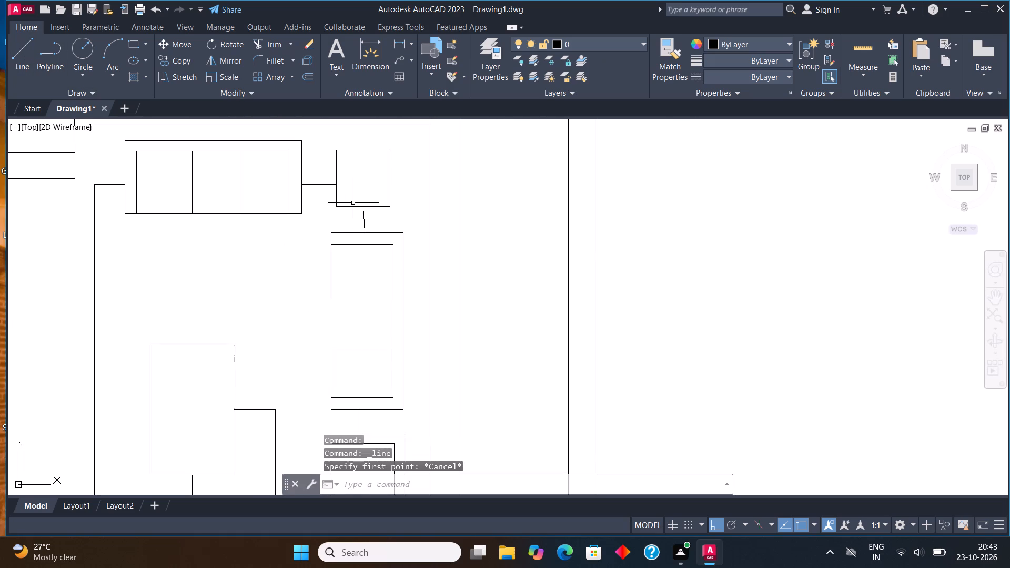
Erase the slanted line between the upper right-wall sofa and the upper corner table.
{"action": "scroll", "coordinate": [361, 216], "scroll_direction": "up", "scroll_amount": 1}
{"action": "left_click", "coordinate": [361, 216]}
{"action": "left_click", "coordinate": [380, 235]}
{"action": "left_click", "coordinate": [362, 221]}
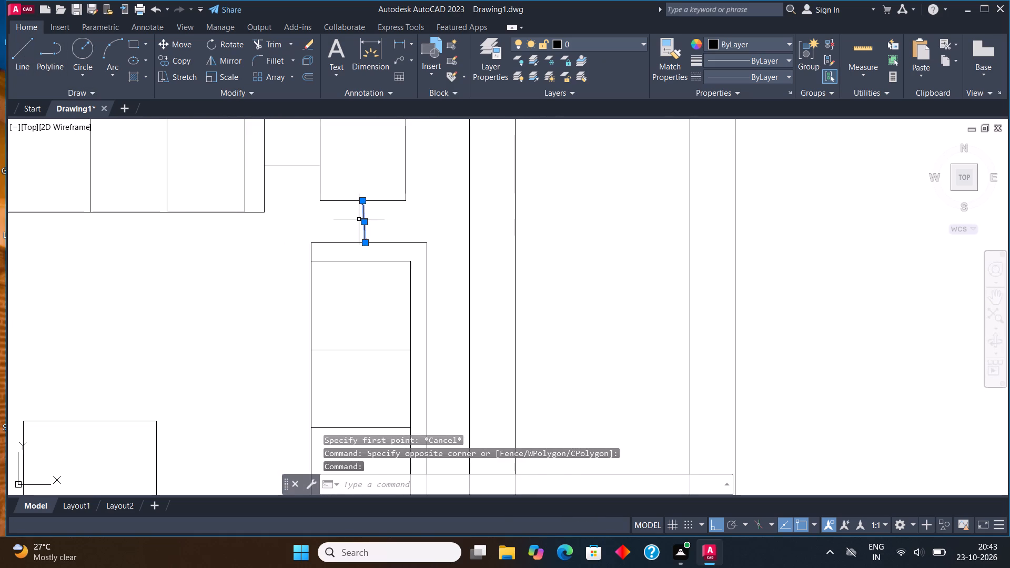
{"action": "key", "text": "Delete"}
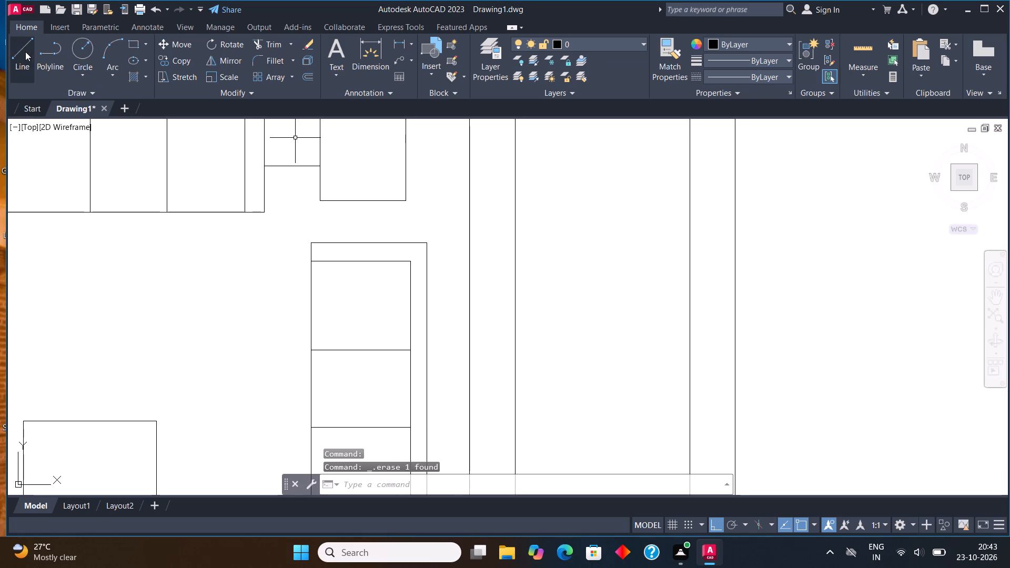
Draw a straight vertical line from the upper right-wall sofa's top edge midpoint to the upper corner table's bottom edge.
{"action": "left_click", "coordinate": [25, 52]}
{"action": "left_click", "coordinate": [360, 241]}
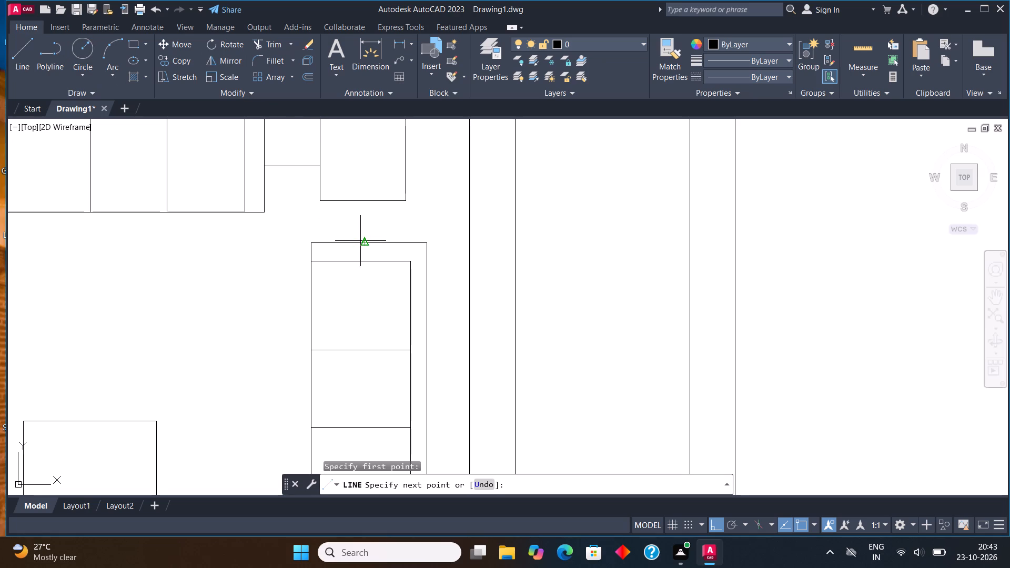
{"action": "left_click", "coordinate": [365, 205]}
{"action": "key", "text": "Escape"}
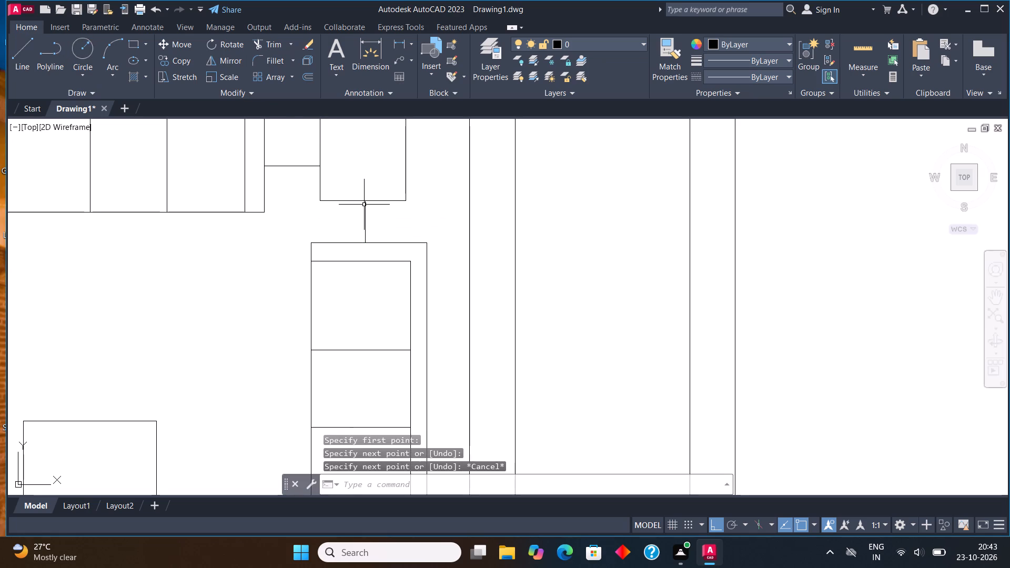
Copy the downward-swinging, right-facing door from the spare doors beside the plan onto the staircase room's left outer wall, above the stairs.
{"action": "scroll", "coordinate": [370, 219], "scroll_direction": "down", "scroll_amount": 1}
{"action": "scroll", "coordinate": [437, 219], "scroll_direction": "down", "scroll_amount": 3}
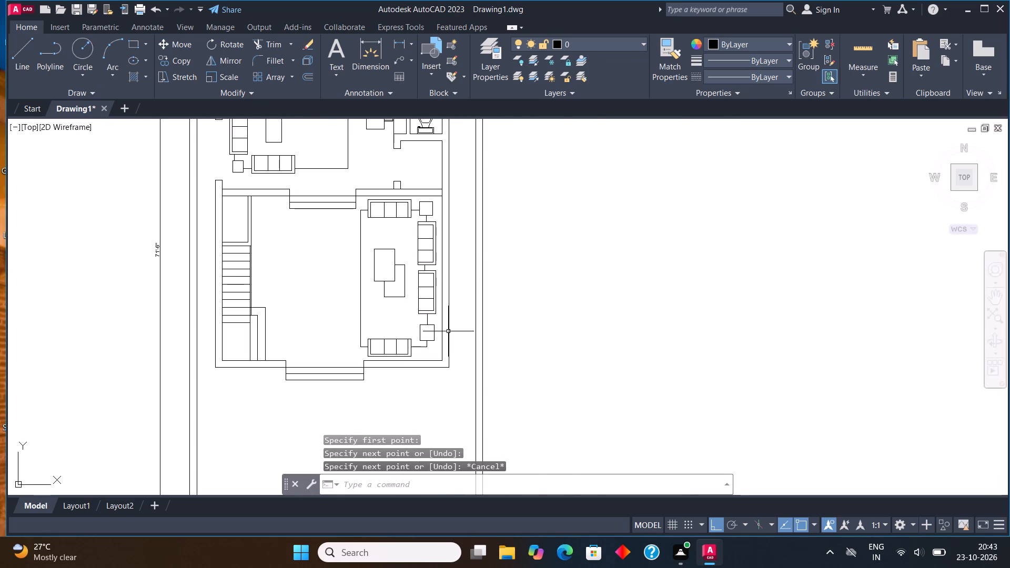
{"action": "middle_click_drag", "start_coordinate": [459, 328], "coordinate": [560, 375]}
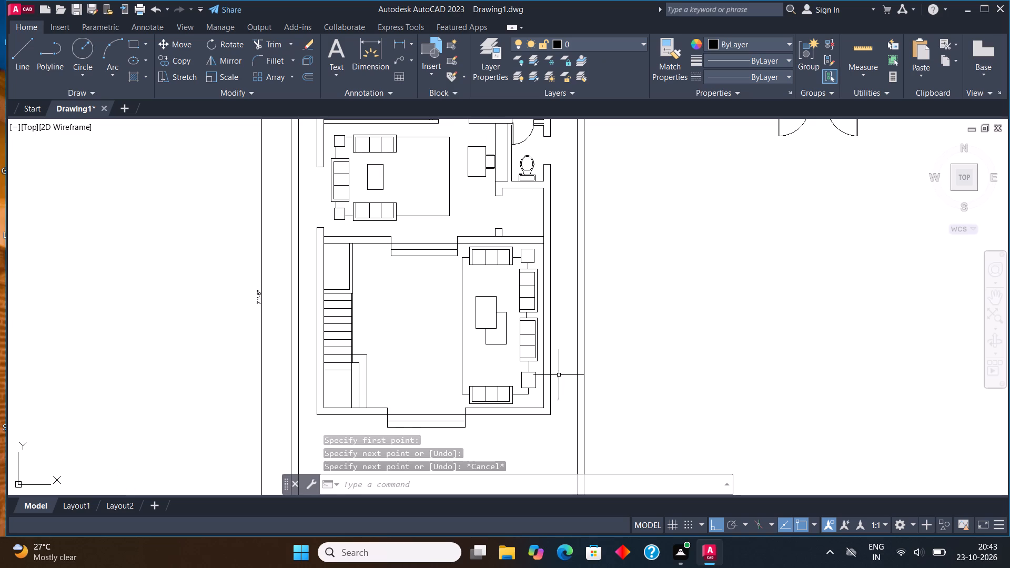
{"action": "middle_click_drag", "start_coordinate": [449, 298], "coordinate": [452, 337]}
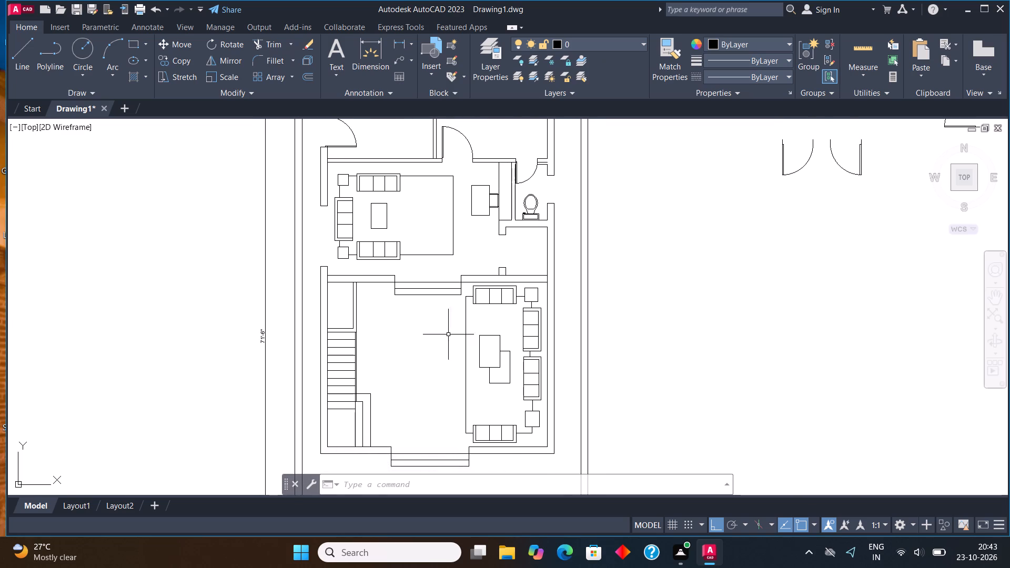
{"action": "scroll", "coordinate": [337, 300], "scroll_direction": "down", "scroll_amount": 2}
{"action": "scroll", "coordinate": [546, 216], "scroll_direction": "up", "scroll_amount": 3}
{"action": "middle_click_drag", "start_coordinate": [711, 265], "coordinate": [503, 270]}
{"action": "left_click", "coordinate": [608, 138]}
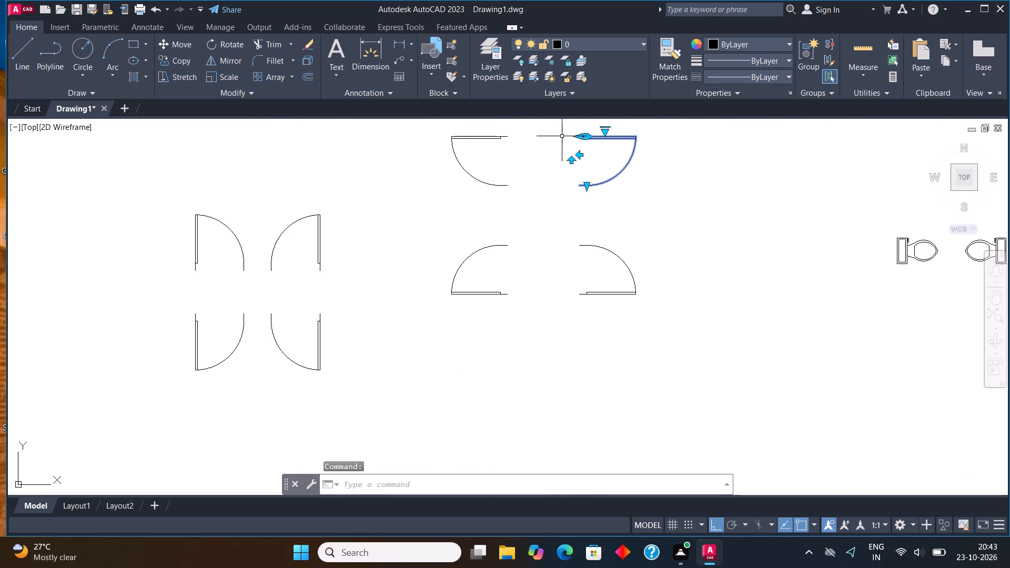
{"action": "left_click", "coordinate": [177, 56]}
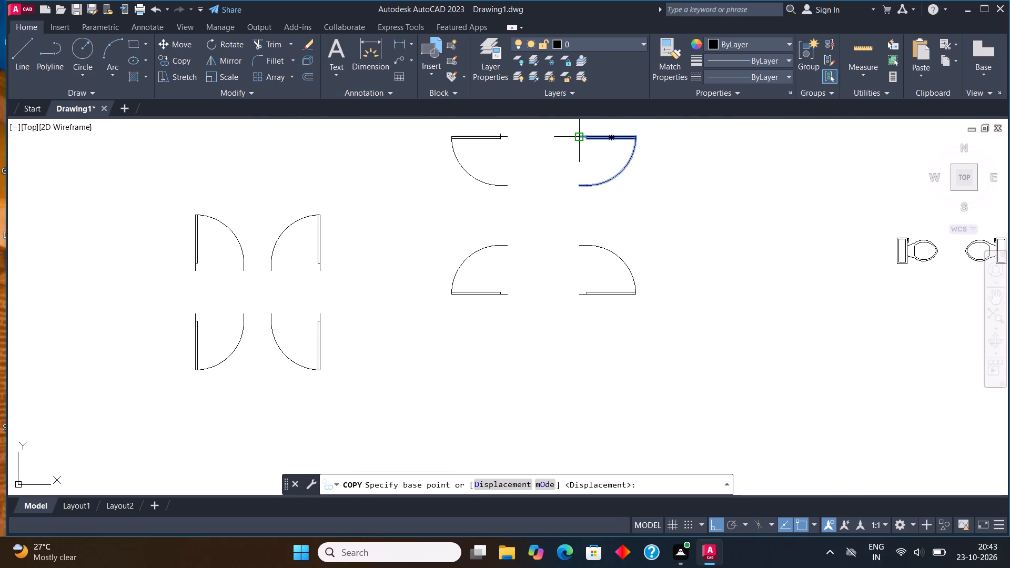
{"action": "left_click", "coordinate": [575, 135]}
{"action": "scroll", "coordinate": [735, 158], "scroll_direction": "down", "scroll_amount": 5}
{"action": "scroll", "coordinate": [605, 210], "scroll_direction": "up", "scroll_amount": 4}
{"action": "middle_click_drag", "start_coordinate": [597, 211], "coordinate": [445, 222]}
{"action": "scroll", "coordinate": [446, 262], "scroll_direction": "down", "scroll_amount": 3}
{"action": "scroll", "coordinate": [468, 231], "scroll_direction": "up", "scroll_amount": 4}
{"action": "middle_click_drag", "start_coordinate": [469, 231], "coordinate": [426, 226]}
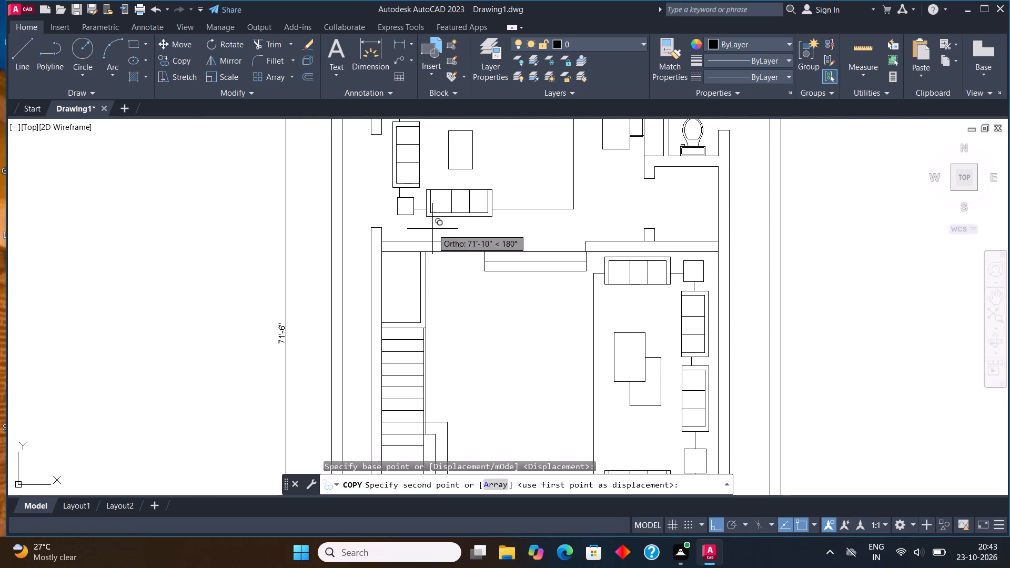
{"action": "scroll", "coordinate": [385, 268], "scroll_direction": "up", "scroll_amount": 2}
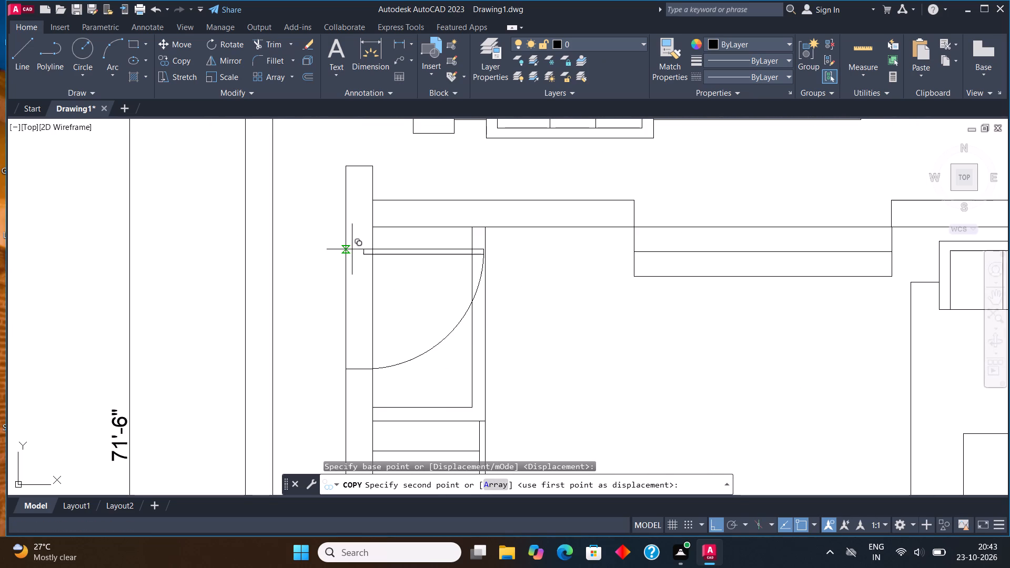
{"action": "left_click", "coordinate": [346, 249]}
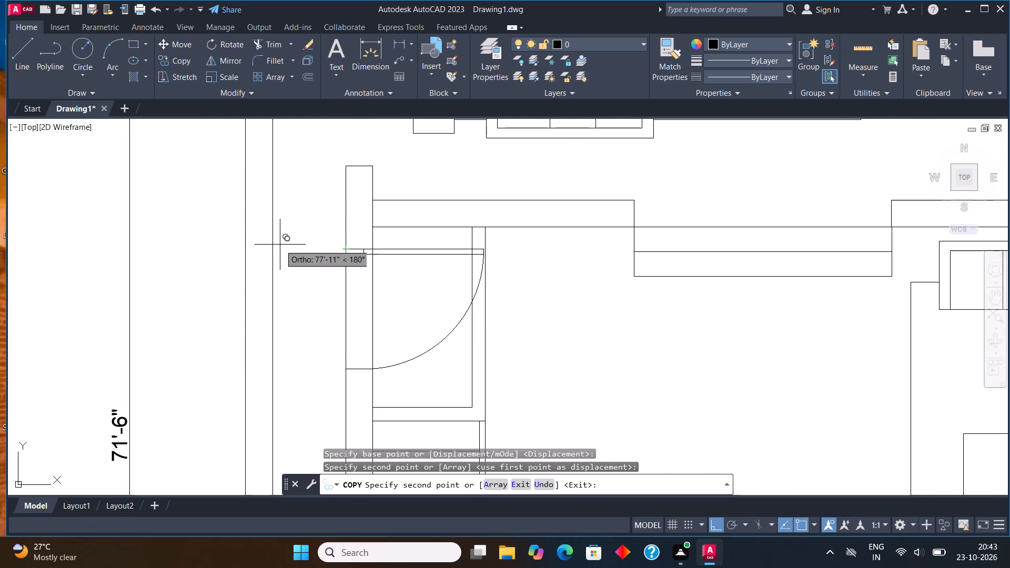
{"action": "key", "text": "Escape"}
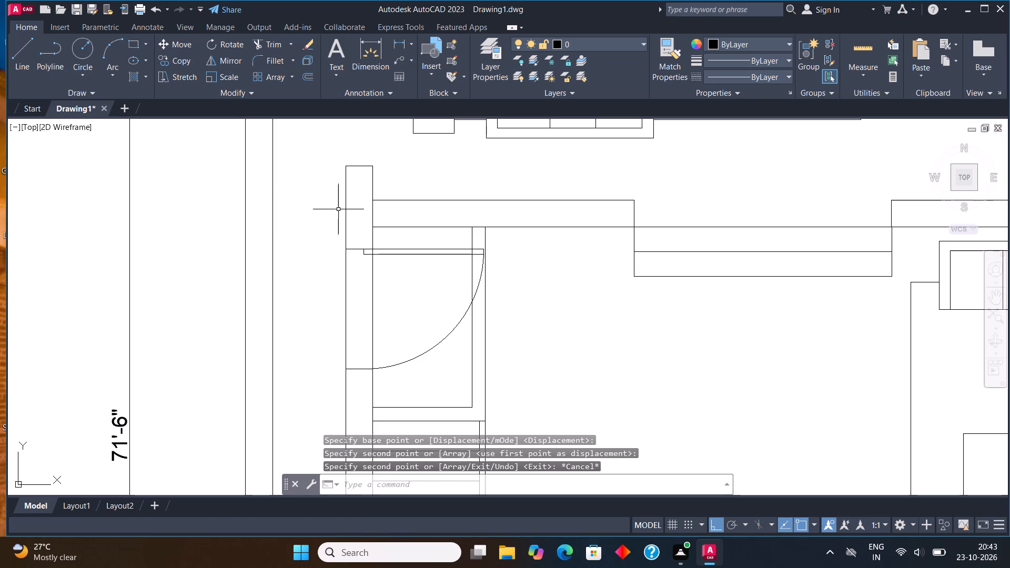
Scale the copied door down to roughly 60% of its size about its upper endpoint on the wall's outer face.
{"action": "left_click", "coordinate": [396, 262]}
{"action": "left_click", "coordinate": [383, 241]}
{"action": "left_click", "coordinate": [225, 77]}
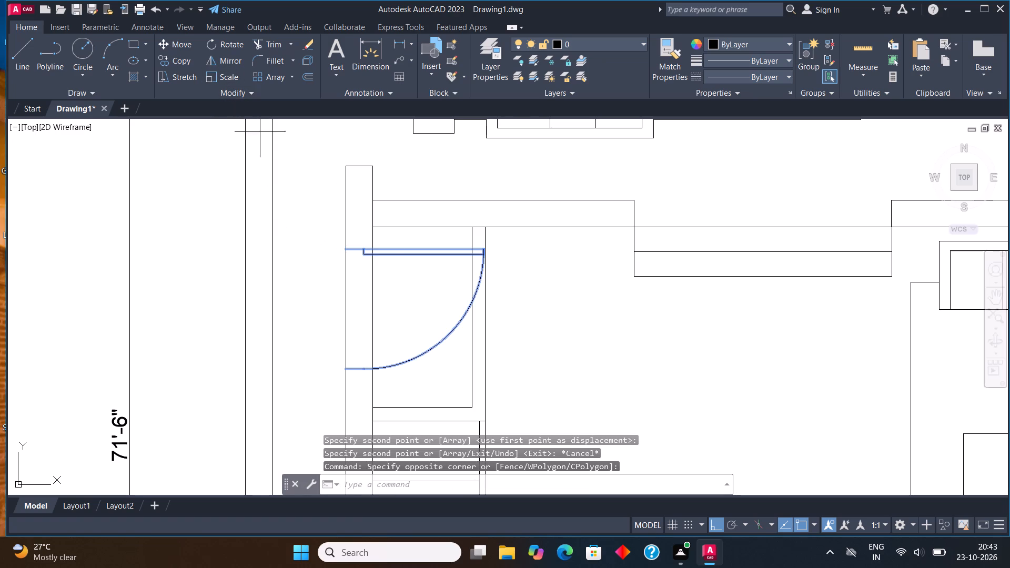
{"action": "left_click", "coordinate": [345, 249]}
{"action": "double_click", "coordinate": [387, 255]}
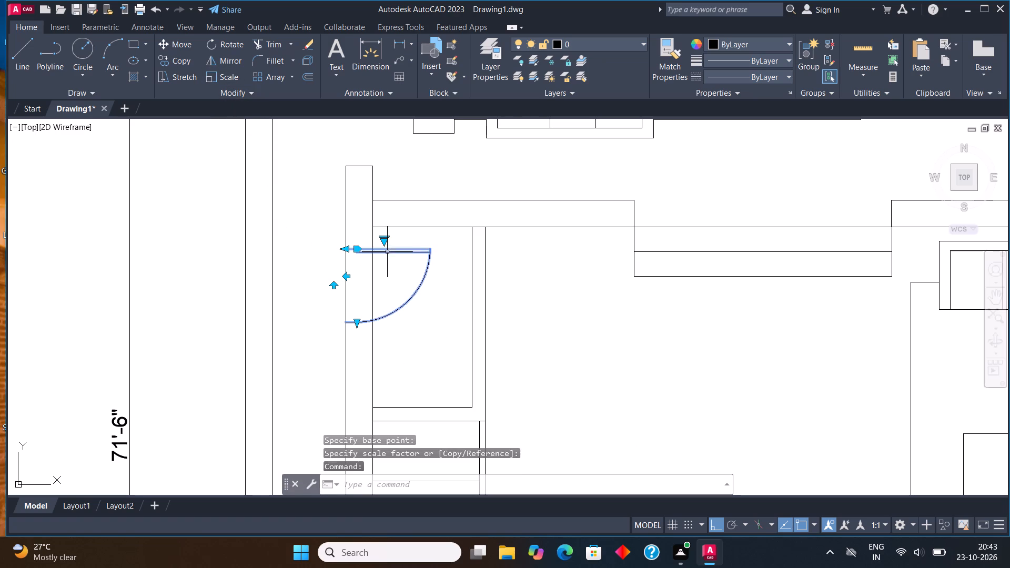
Move the scaled door slightly up along the staircase room's left outer wall.
{"action": "left_click", "coordinate": [193, 44]}
{"action": "scroll", "coordinate": [338, 229], "scroll_direction": "up", "scroll_amount": 2}
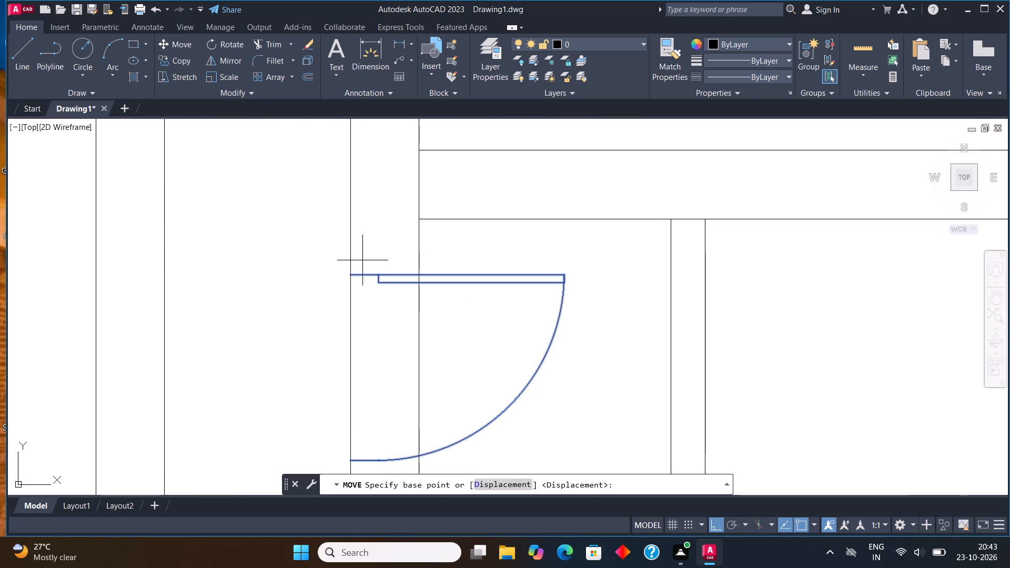
{"action": "left_click", "coordinate": [351, 276]}
{"action": "left_click", "coordinate": [348, 248]}
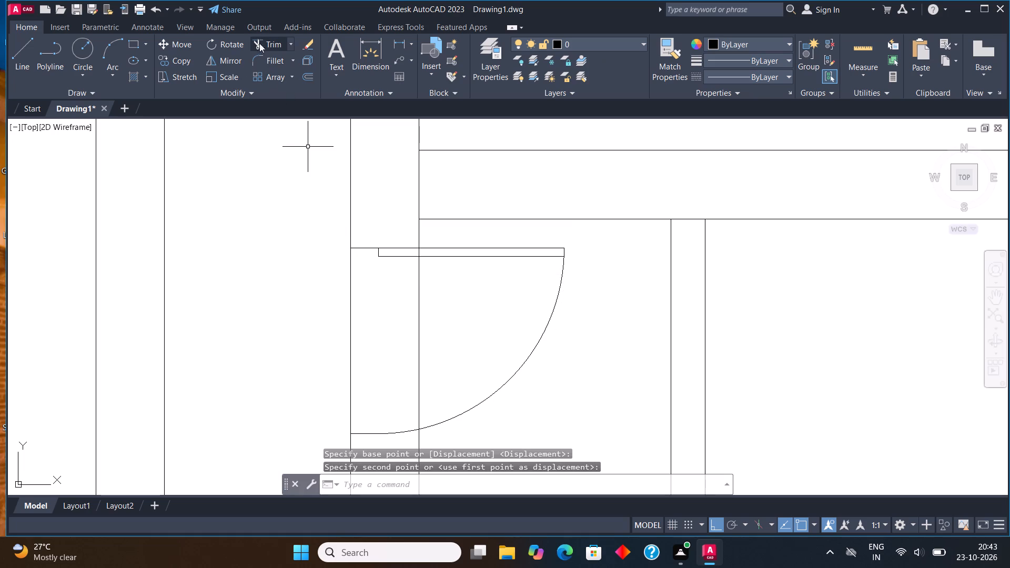
Trim both lines of the left outer wall across the new door's opening in the staircase room.
{"action": "left_click", "coordinate": [263, 40]}
{"action": "left_click_drag", "start_coordinate": [333, 312], "coordinate": [440, 300]}
{"action": "scroll", "coordinate": [312, 246], "scroll_direction": "down", "scroll_amount": 4}
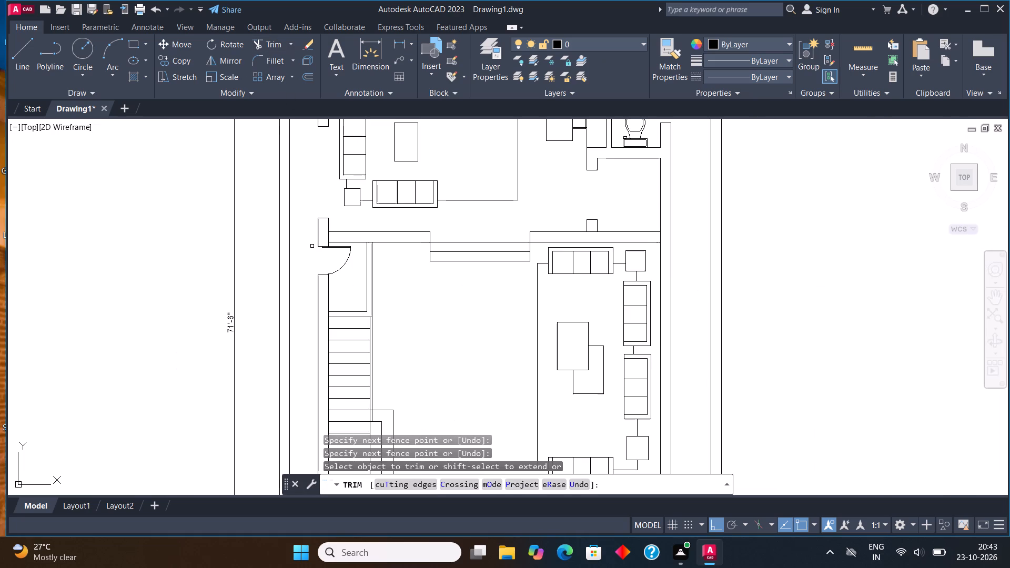
{"action": "key", "text": "Escape"}
Review the floor plan's rooms, doors and furniture from the staircase room to the upper toilets and back to the front yard.
{"action": "scroll", "coordinate": [331, 214], "scroll_direction": "down", "scroll_amount": 2}
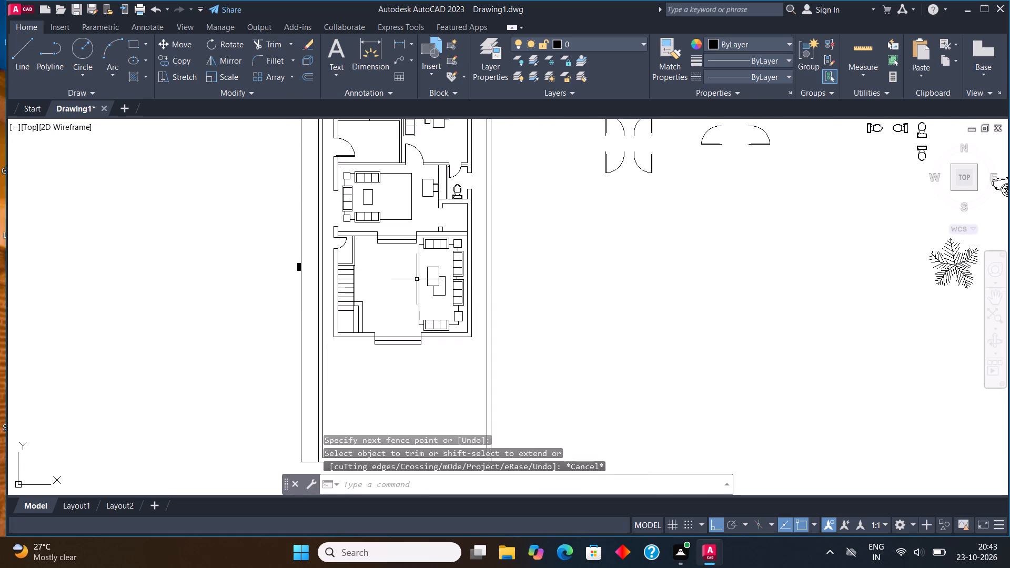
{"action": "scroll", "coordinate": [417, 279], "scroll_direction": "up", "scroll_amount": 1}
{"action": "middle_click_drag", "start_coordinate": [417, 279], "coordinate": [401, 284]}
{"action": "scroll", "coordinate": [401, 284], "scroll_direction": "up", "scroll_amount": 1}
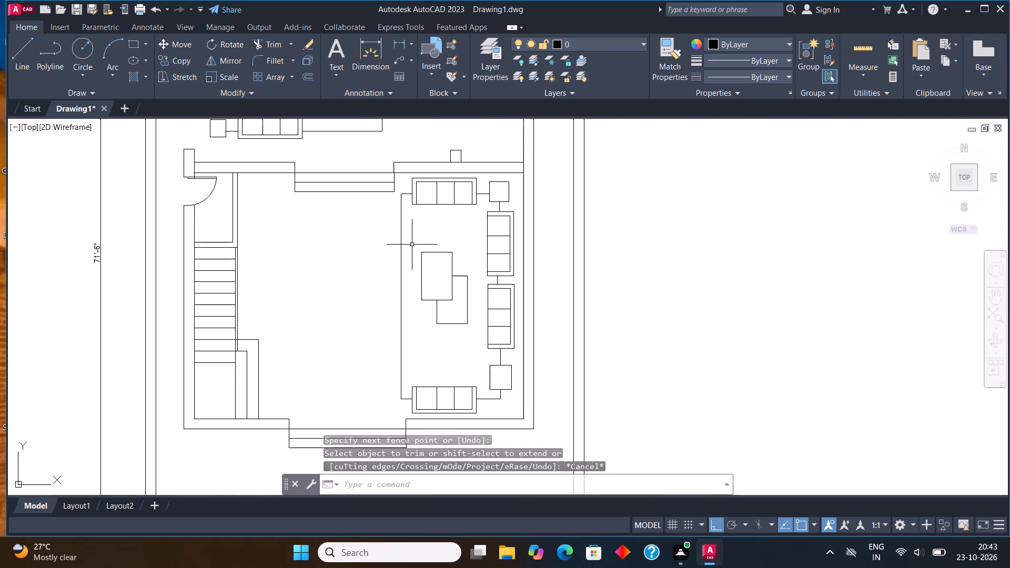
{"action": "middle_click_drag", "start_coordinate": [413, 246], "coordinate": [470, 395]}
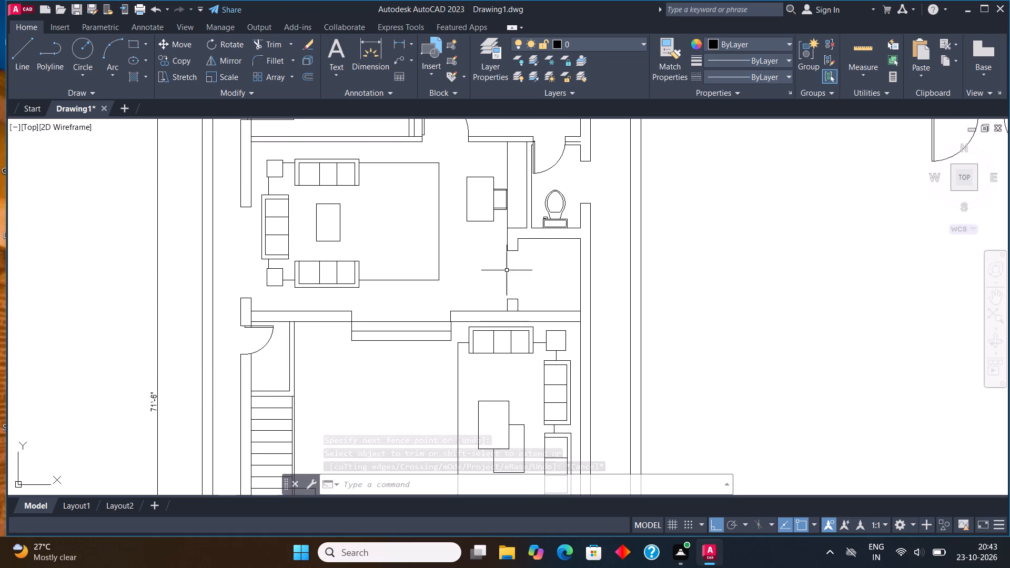
{"action": "middle_click_drag", "start_coordinate": [507, 270], "coordinate": [516, 388]}
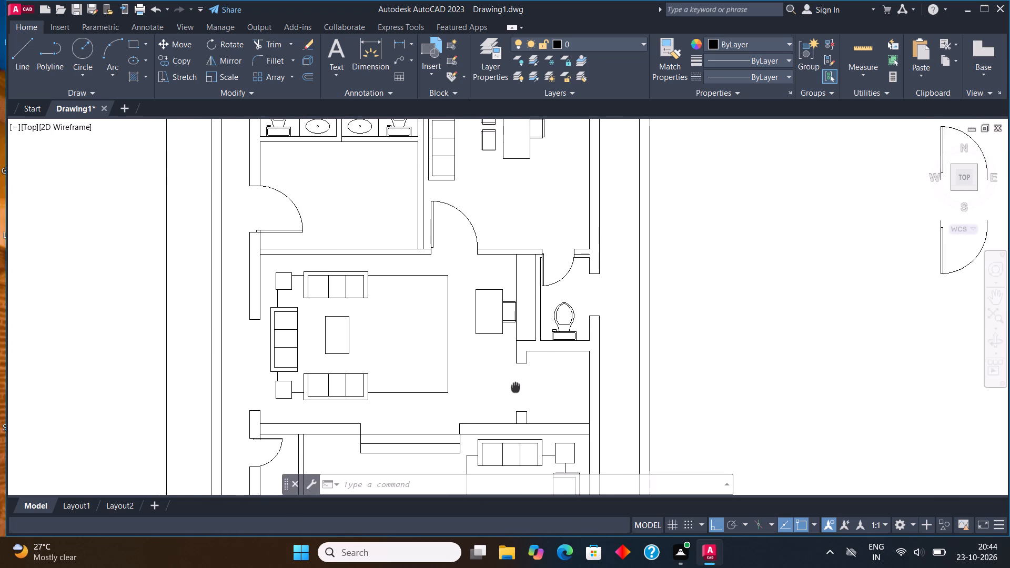
{"action": "middle_click_drag", "start_coordinate": [516, 388], "coordinate": [520, 419]}
{"action": "middle_click_drag", "start_coordinate": [528, 287], "coordinate": [535, 377]}
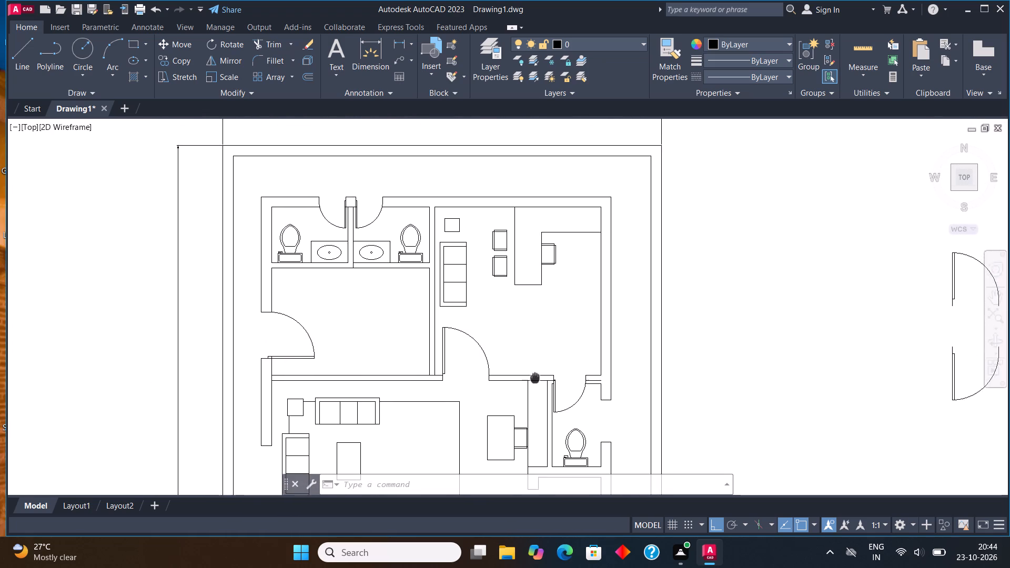
{"action": "middle_click_drag", "start_coordinate": [535, 377], "coordinate": [536, 388]}
{"action": "scroll", "coordinate": [408, 342], "scroll_direction": "down", "scroll_amount": 1}
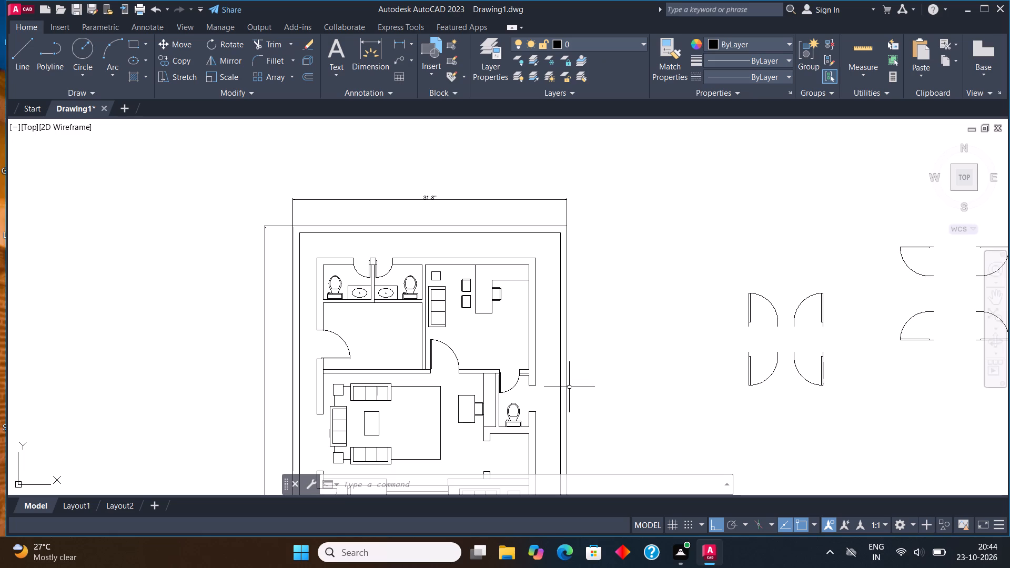
{"action": "middle_click_drag", "start_coordinate": [570, 386], "coordinate": [569, 258]}
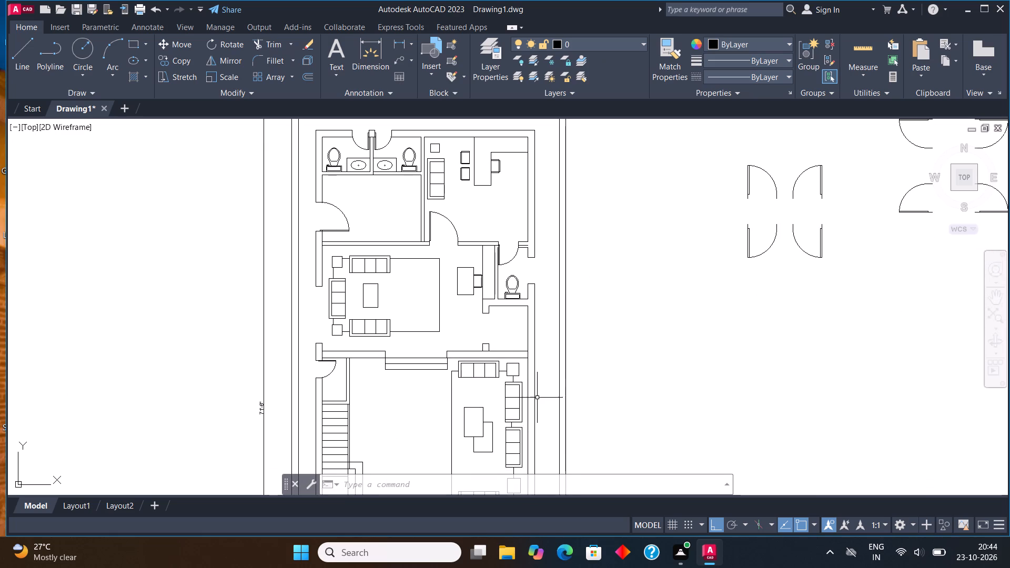
{"action": "middle_click_drag", "start_coordinate": [540, 398], "coordinate": [547, 316]}
{"action": "scroll", "coordinate": [547, 316], "scroll_direction": "down", "scroll_amount": 1}
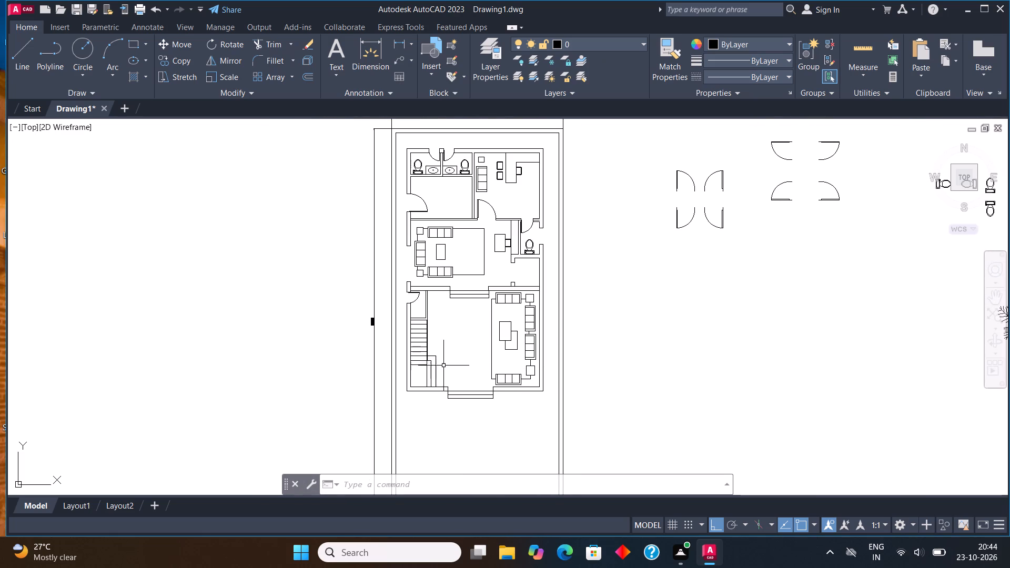
{"action": "scroll", "coordinate": [443, 366], "scroll_direction": "down", "scroll_amount": 2}
{"action": "scroll", "coordinate": [473, 421], "scroll_direction": "up", "scroll_amount": 2}
{"action": "middle_click_drag", "start_coordinate": [468, 418], "coordinate": [458, 387]}
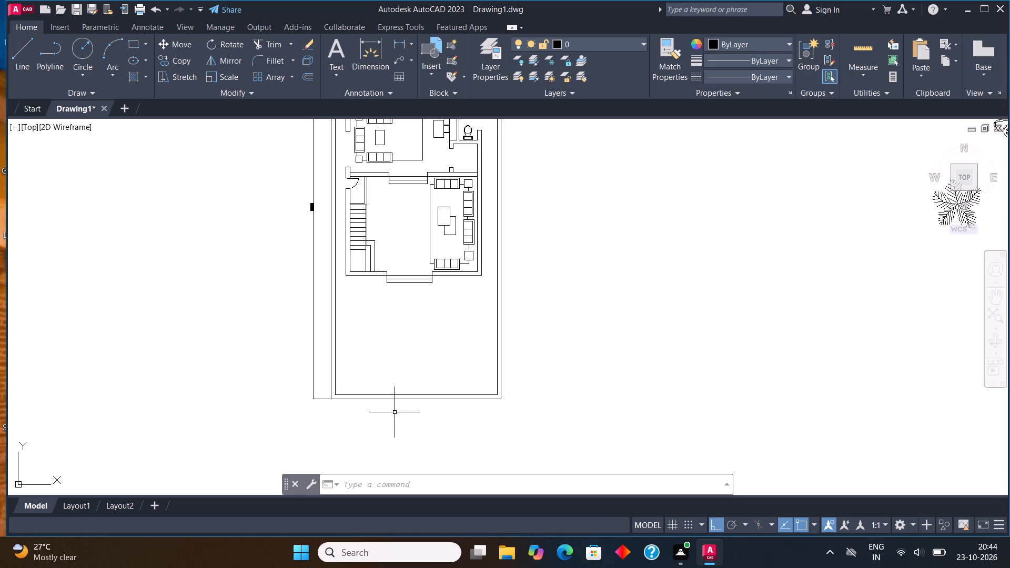
Scale the plant beside the plan down about its centre to roughly a third of its size.
{"action": "scroll", "coordinate": [399, 408], "scroll_direction": "down", "scroll_amount": 3}
{"action": "scroll", "coordinate": [540, 352], "scroll_direction": "up", "scroll_amount": 4}
{"action": "scroll", "coordinate": [548, 364], "scroll_direction": "down", "scroll_amount": 3}
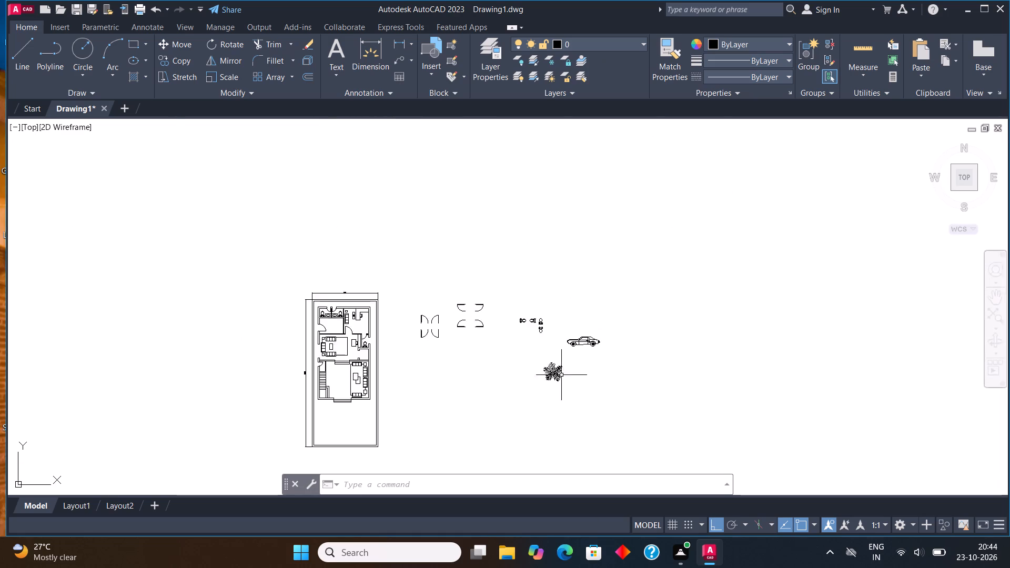
{"action": "scroll", "coordinate": [570, 380], "scroll_direction": "up", "scroll_amount": 4}
{"action": "left_click", "coordinate": [522, 363]}
{"action": "left_click", "coordinate": [438, 303]}
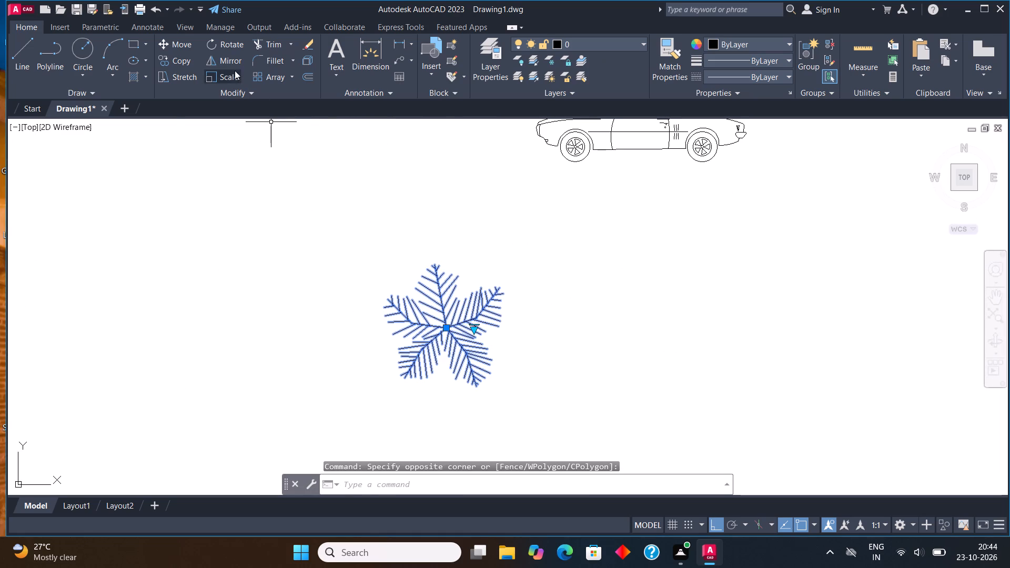
{"action": "left_click", "coordinate": [233, 73]}
{"action": "left_click", "coordinate": [433, 324]}
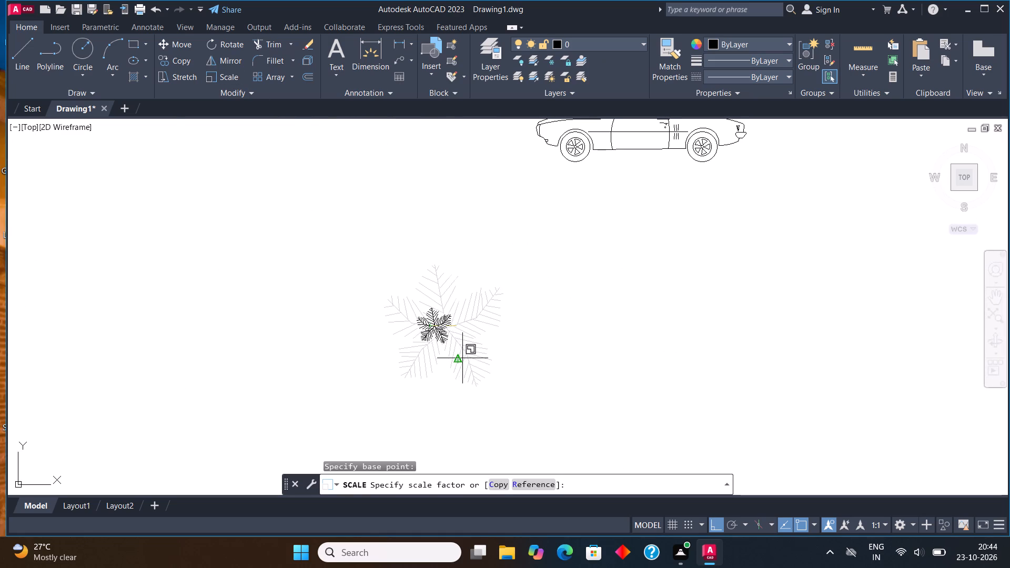
{"action": "left_click", "coordinate": [462, 358]}
Copy the scaled plant into a column of five along the left boundary wall of the front yard.
{"action": "left_click_drag", "start_coordinate": [465, 364], "coordinate": [444, 330]}
{"action": "left_click", "coordinate": [398, 287]}
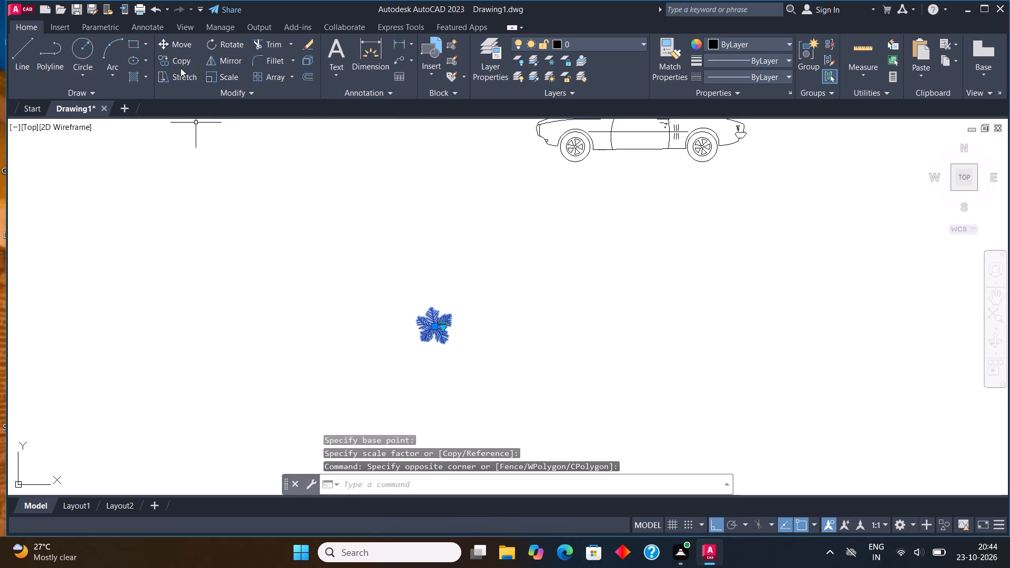
{"action": "left_click", "coordinate": [179, 58]}
{"action": "left_click", "coordinate": [442, 326]}
{"action": "scroll", "coordinate": [577, 269], "scroll_direction": "down", "scroll_amount": 4}
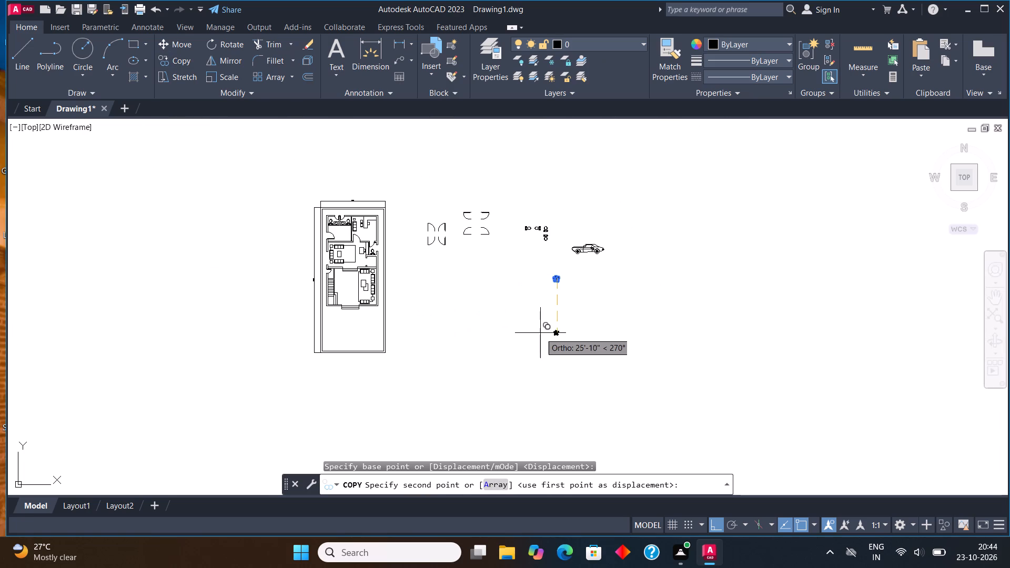
{"action": "key", "text": "F8"}
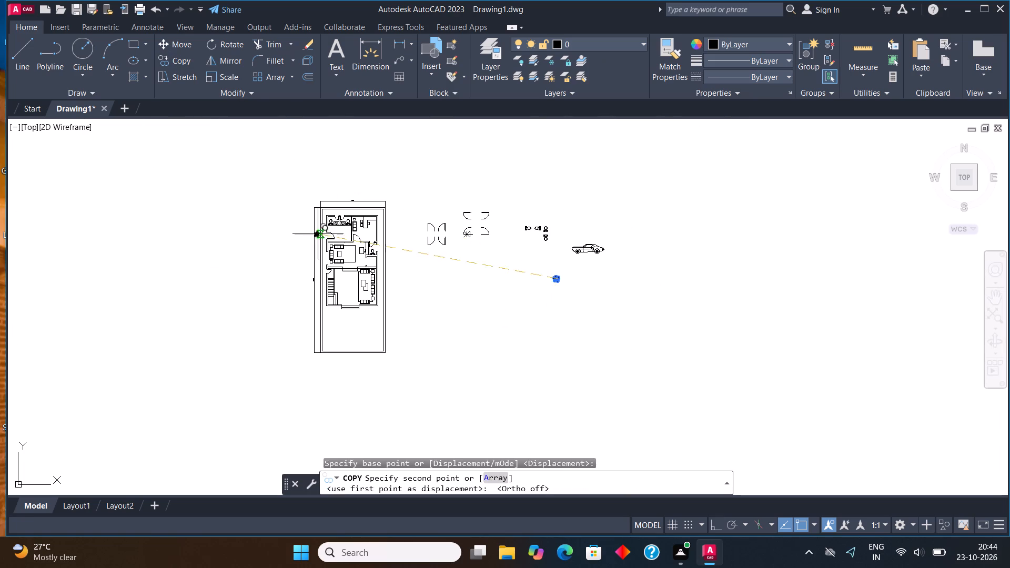
{"action": "scroll", "coordinate": [330, 337], "scroll_direction": "up", "scroll_amount": 2}
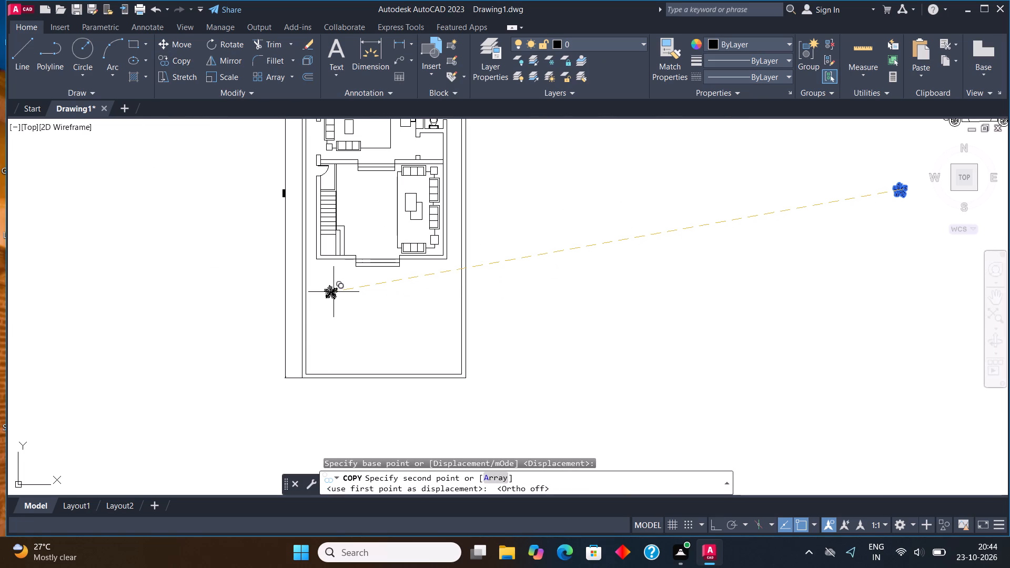
{"action": "scroll", "coordinate": [314, 270], "scroll_direction": "up", "scroll_amount": 3}
{"action": "left_click", "coordinate": [335, 274]}
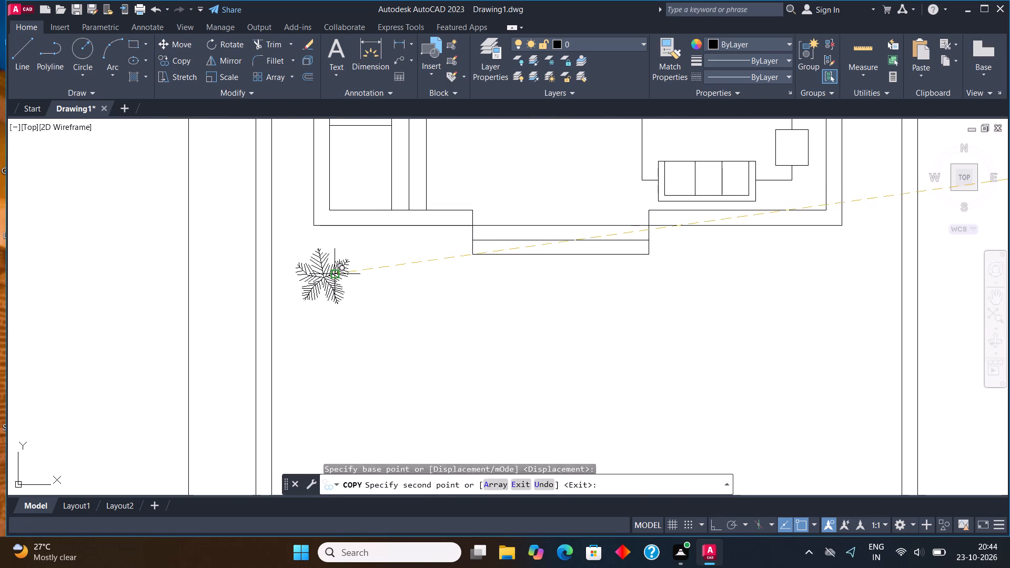
{"action": "left_click", "coordinate": [336, 356]}
{"action": "scroll", "coordinate": [328, 243], "scroll_direction": "down", "scroll_amount": 2}
{"action": "scroll", "coordinate": [334, 353], "scroll_direction": "up", "scroll_amount": 2}
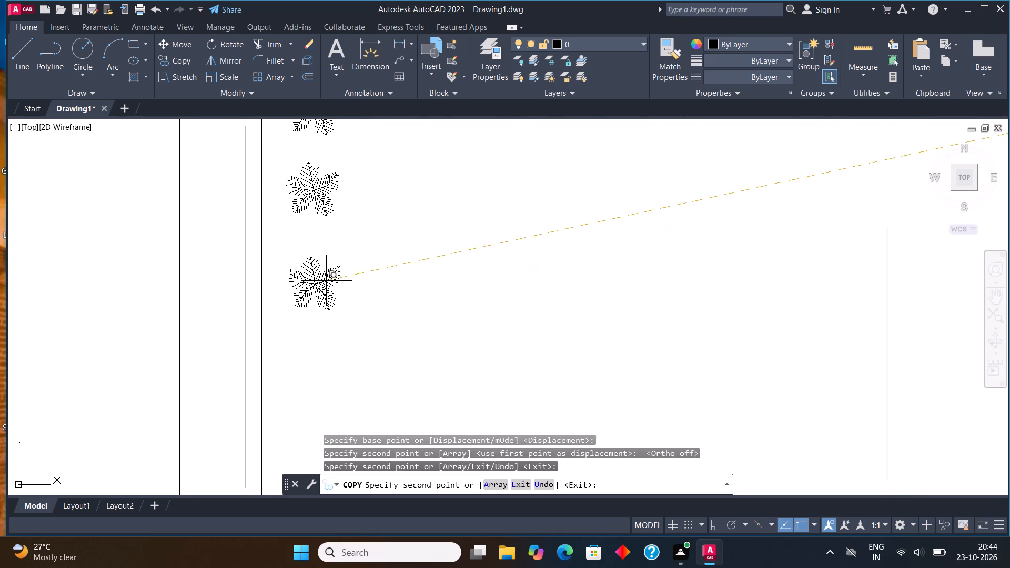
{"action": "left_click", "coordinate": [323, 267]}
{"action": "left_click", "coordinate": [325, 360]}
{"action": "scroll", "coordinate": [335, 313], "scroll_direction": "down", "scroll_amount": 3}
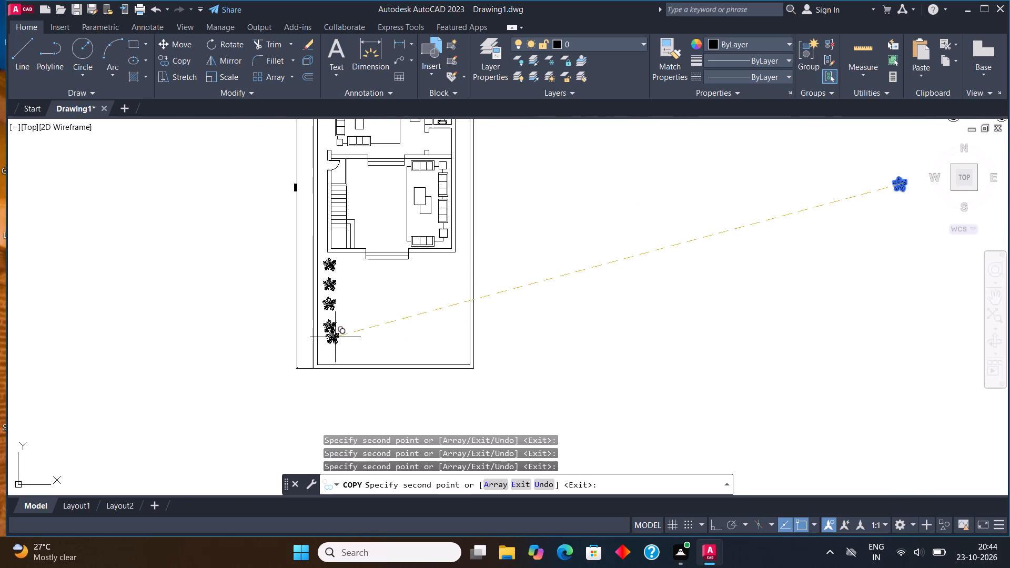
{"action": "scroll", "coordinate": [335, 346], "scroll_direction": "up", "scroll_amount": 3}
{"action": "left_click", "coordinate": [315, 369]}
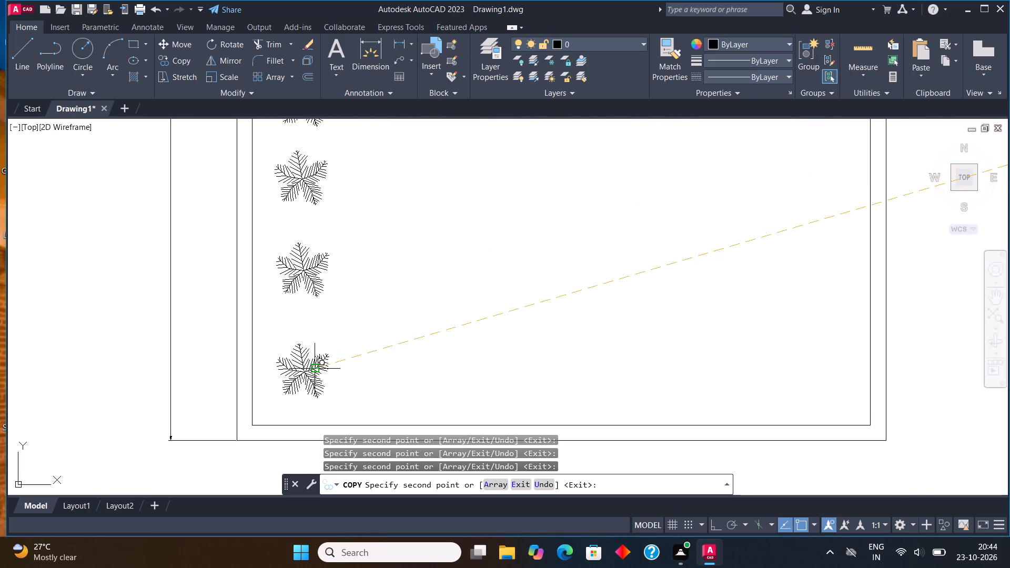
Place five more copies of the plant in a column along the front yard's right boundary wall.
{"action": "scroll", "coordinate": [332, 380], "scroll_direction": "down", "scroll_amount": 4}
{"action": "scroll", "coordinate": [476, 303], "scroll_direction": "up", "scroll_amount": 3}
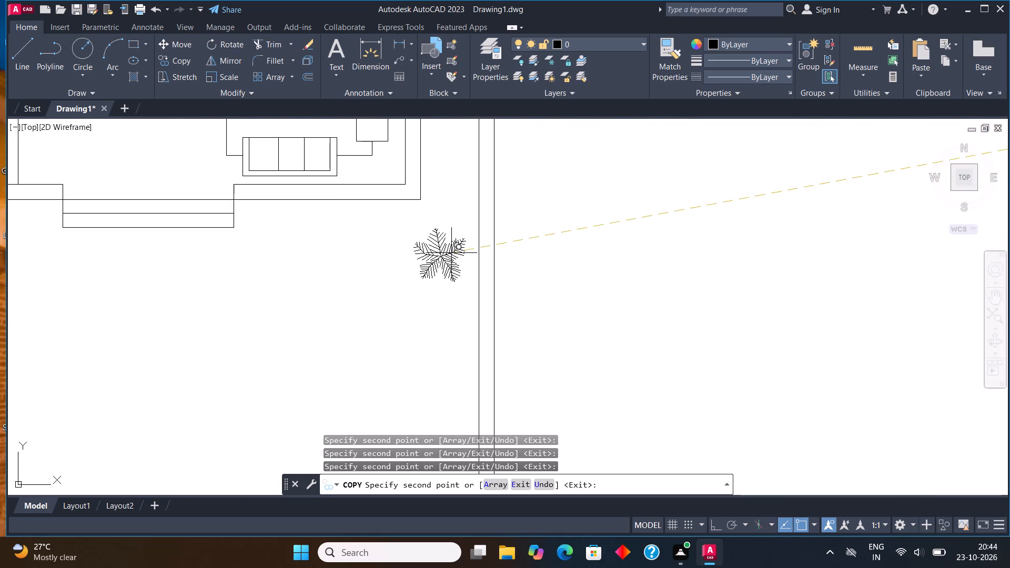
{"action": "left_click", "coordinate": [451, 252]}
{"action": "left_click", "coordinate": [458, 346]}
{"action": "scroll", "coordinate": [454, 300], "scroll_direction": "down", "scroll_amount": 2}
{"action": "scroll", "coordinate": [448, 367], "scroll_direction": "up", "scroll_amount": 3}
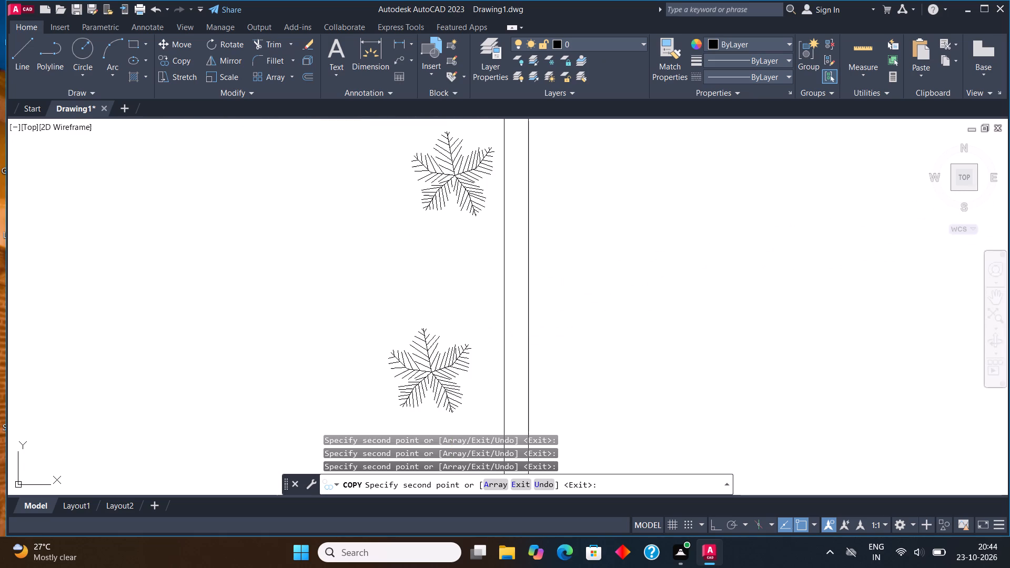
{"action": "left_click", "coordinate": [468, 323]}
{"action": "scroll", "coordinate": [476, 248], "scroll_direction": "down", "scroll_amount": 3}
{"action": "scroll", "coordinate": [476, 340], "scroll_direction": "up", "scroll_amount": 3}
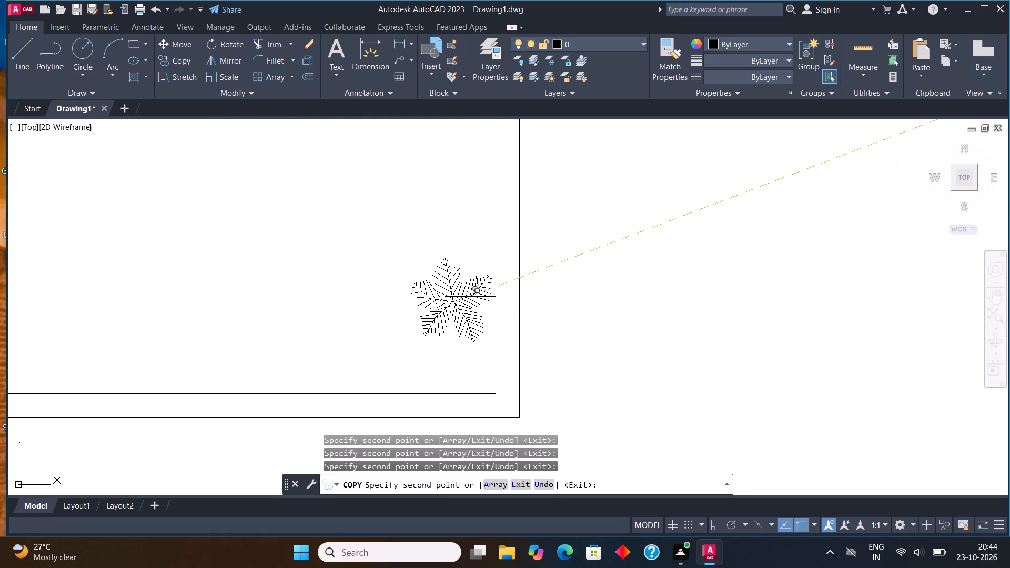
{"action": "scroll", "coordinate": [468, 306], "scroll_direction": "down", "scroll_amount": 1}
{"action": "left_click", "coordinate": [460, 255]}
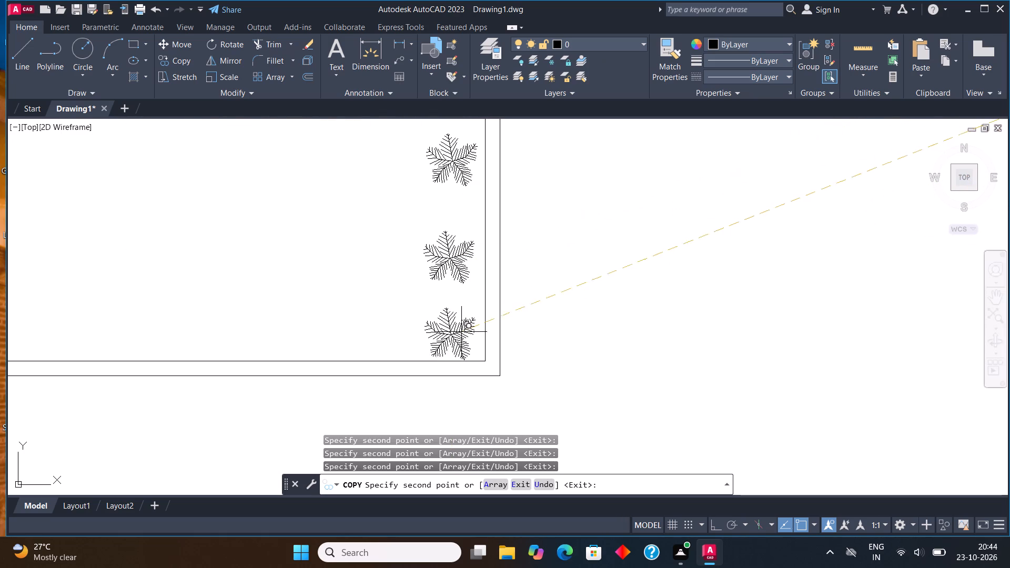
{"action": "scroll", "coordinate": [478, 319], "scroll_direction": "down", "scroll_amount": 2}
{"action": "scroll", "coordinate": [461, 321], "scroll_direction": "up", "scroll_amount": 3}
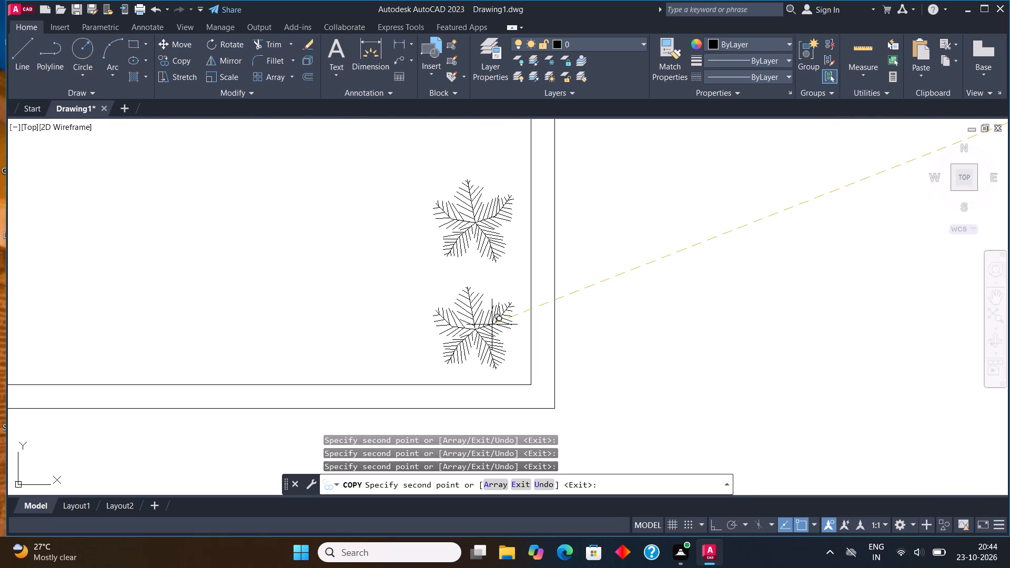
{"action": "left_click", "coordinate": [492, 324]}
{"action": "scroll", "coordinate": [534, 299], "scroll_direction": "down", "scroll_amount": 3}
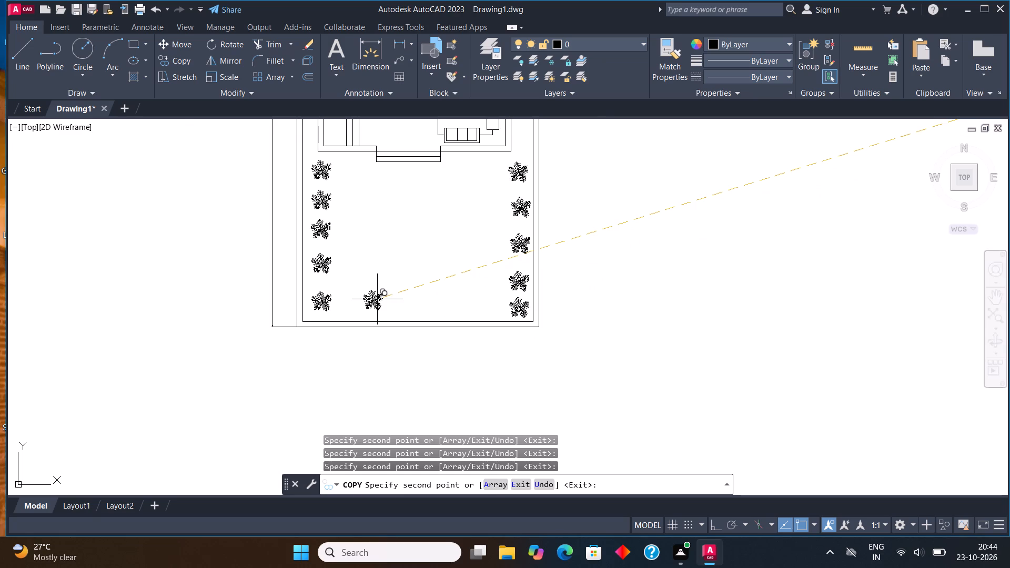
{"action": "key", "text": "Escape"}
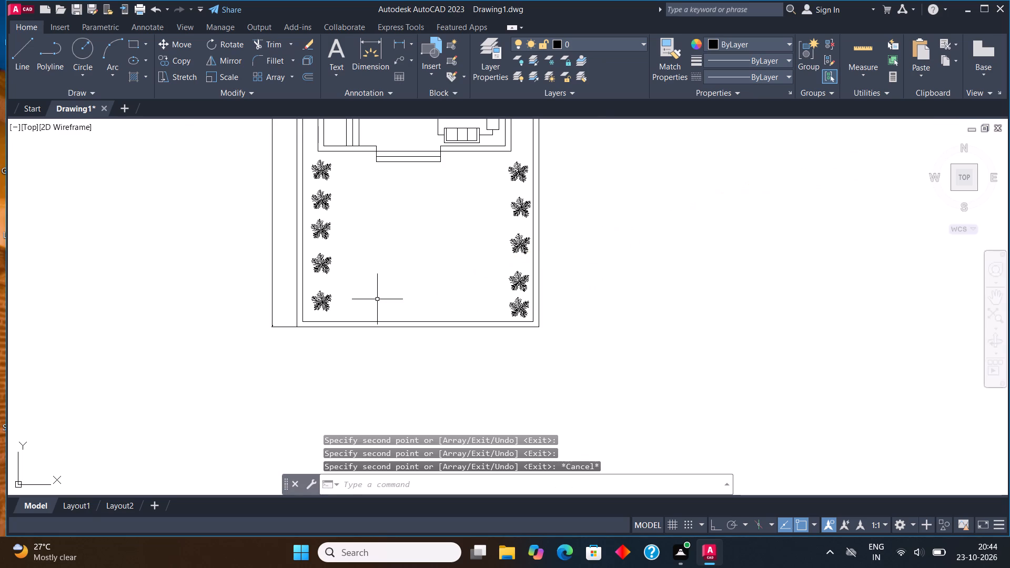
Delete the inner line of the boundary wall along the front edge of the yard.
{"action": "scroll", "coordinate": [392, 335], "scroll_direction": "up", "scroll_amount": 2}
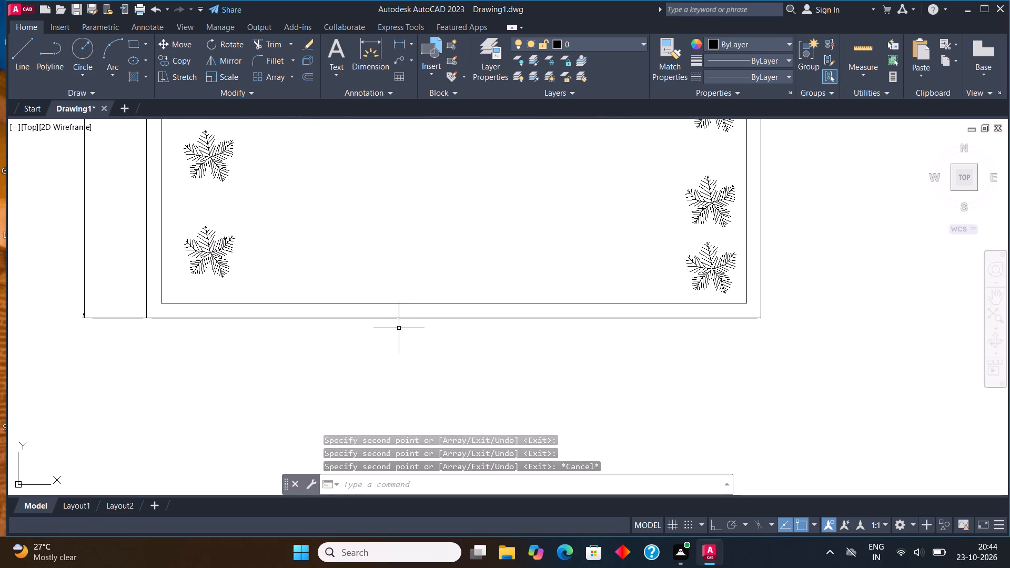
{"action": "left_click", "coordinate": [409, 305]}
{"action": "key", "text": "Delete"}
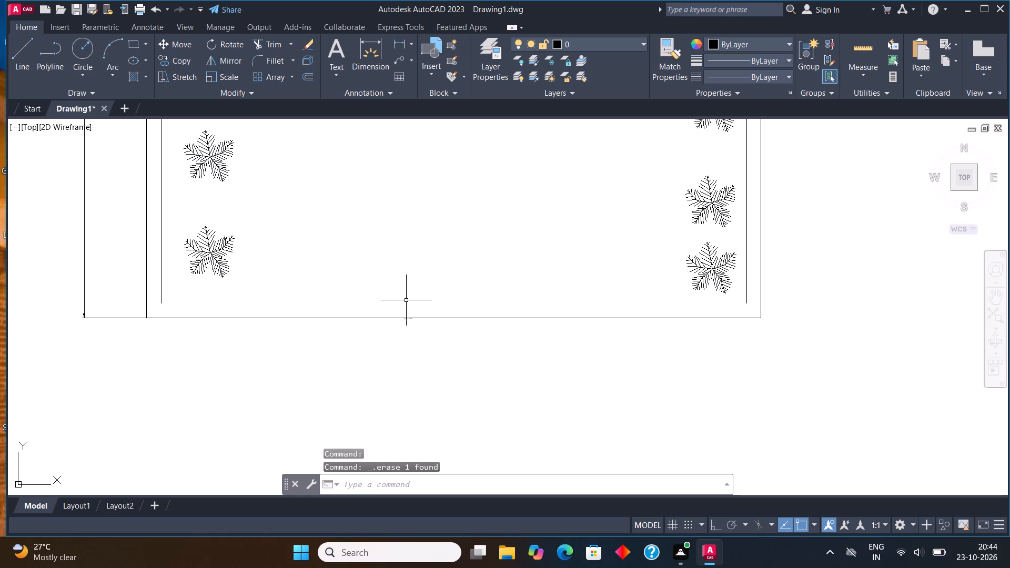
Draw short lines extending the left and right inner boundary lines down to the outer front boundary line.
{"action": "left_click", "coordinate": [25, 64]}
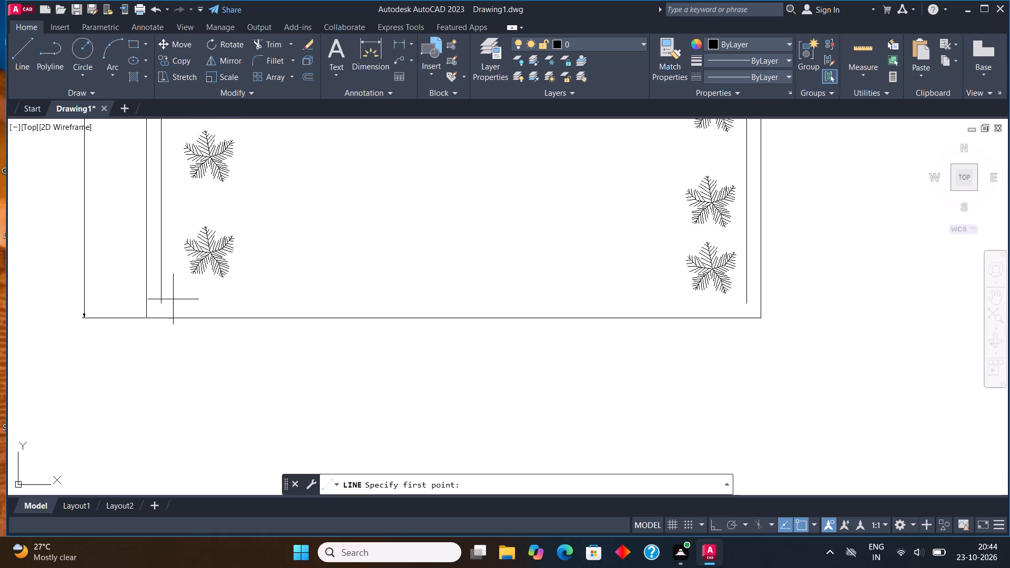
{"action": "left_click", "coordinate": [158, 301]}
{"action": "left_click", "coordinate": [158, 322]}
{"action": "left_click", "coordinate": [33, 66]}
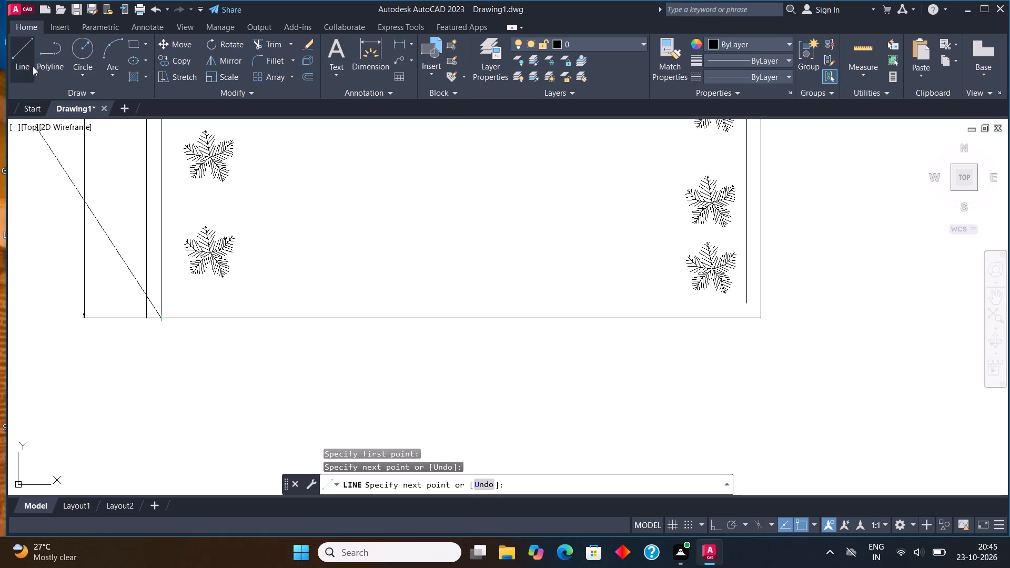
{"action": "scroll", "coordinate": [777, 302], "scroll_direction": "up", "scroll_amount": 1}
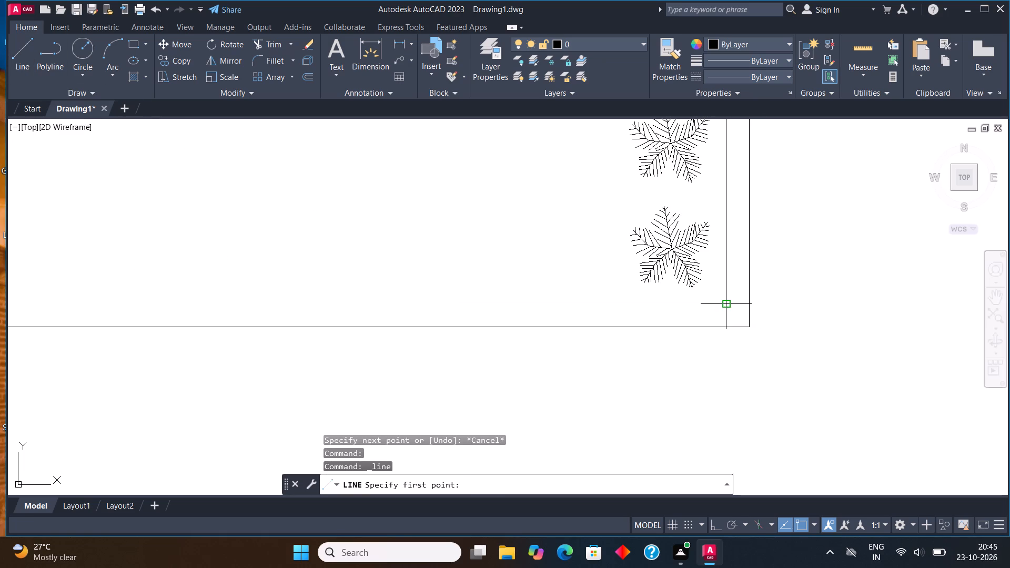
{"action": "left_click", "coordinate": [730, 302]}
{"action": "left_click", "coordinate": [729, 324]}
{"action": "key", "text": "Escape"}
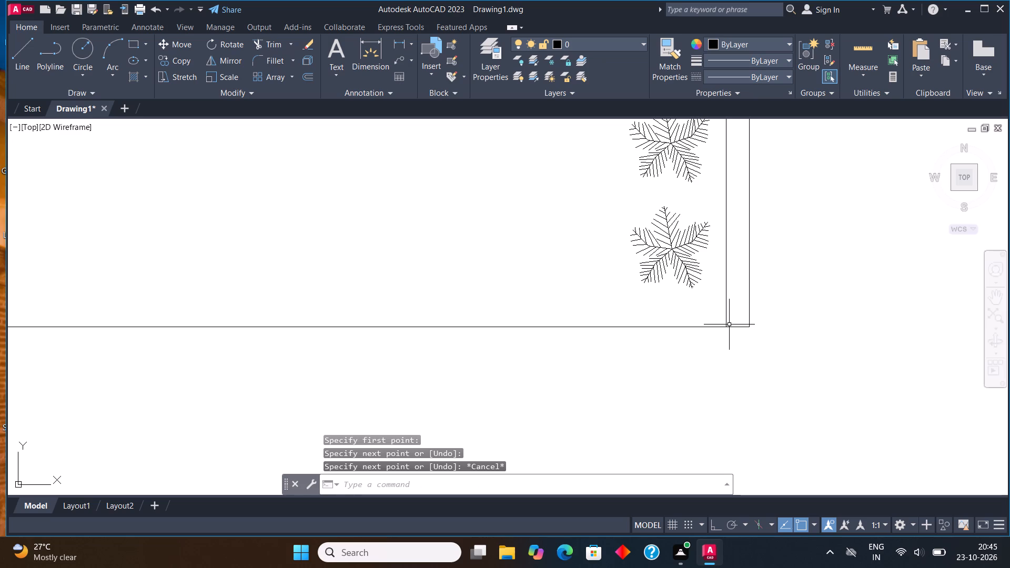
Switch the car block beside the plan to its Sports Car (Top) view.
{"action": "scroll", "coordinate": [555, 424], "scroll_direction": "down", "scroll_amount": 3}
{"action": "scroll", "coordinate": [442, 288], "scroll_direction": "down", "scroll_amount": 3}
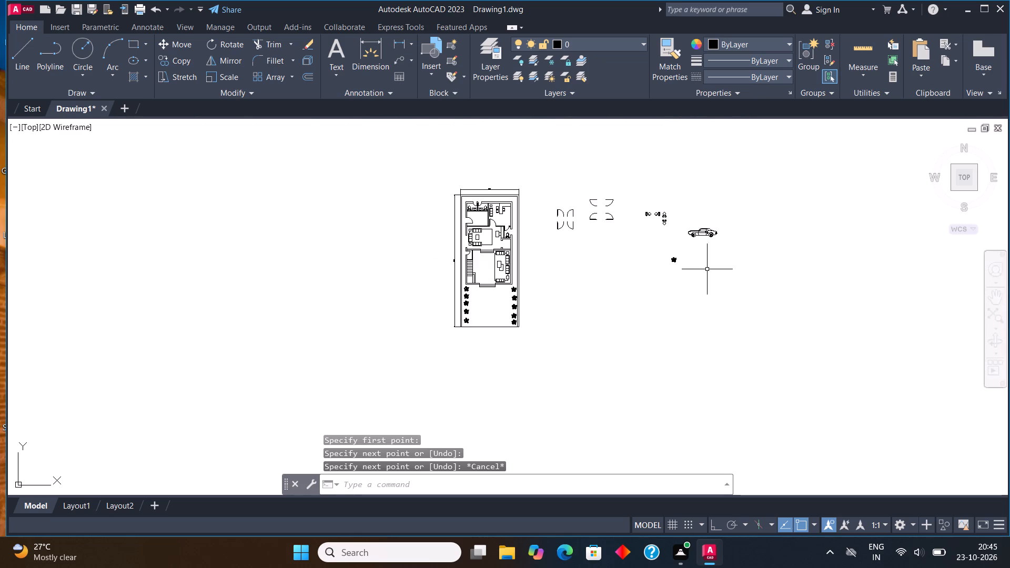
{"action": "scroll", "coordinate": [711, 217], "scroll_direction": "up", "scroll_amount": 3}
{"action": "left_click", "coordinate": [666, 260]}
{"action": "left_click", "coordinate": [615, 292]}
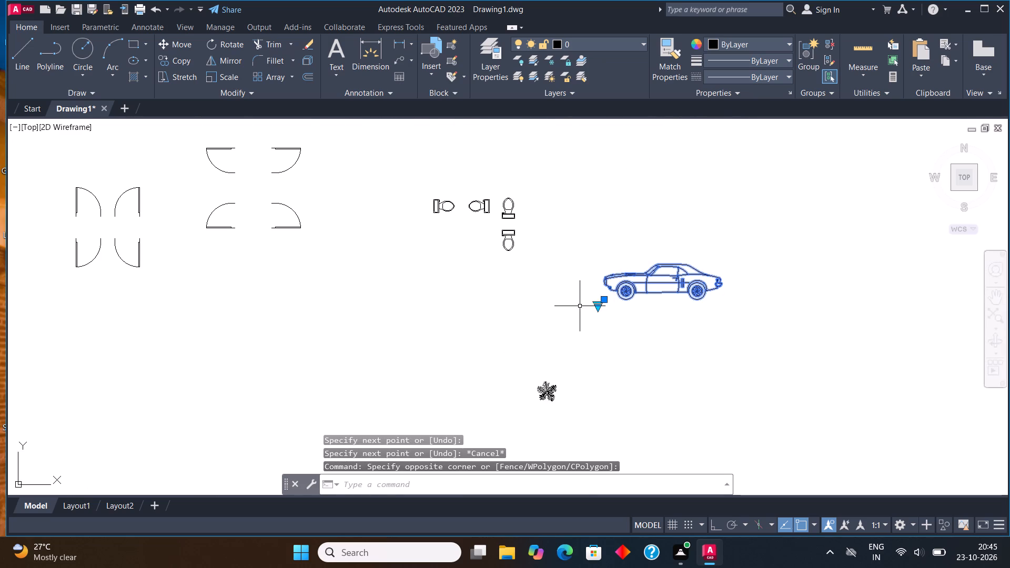
{"action": "left_click", "coordinate": [596, 307]}
{"action": "left_click", "coordinate": [655, 333]}
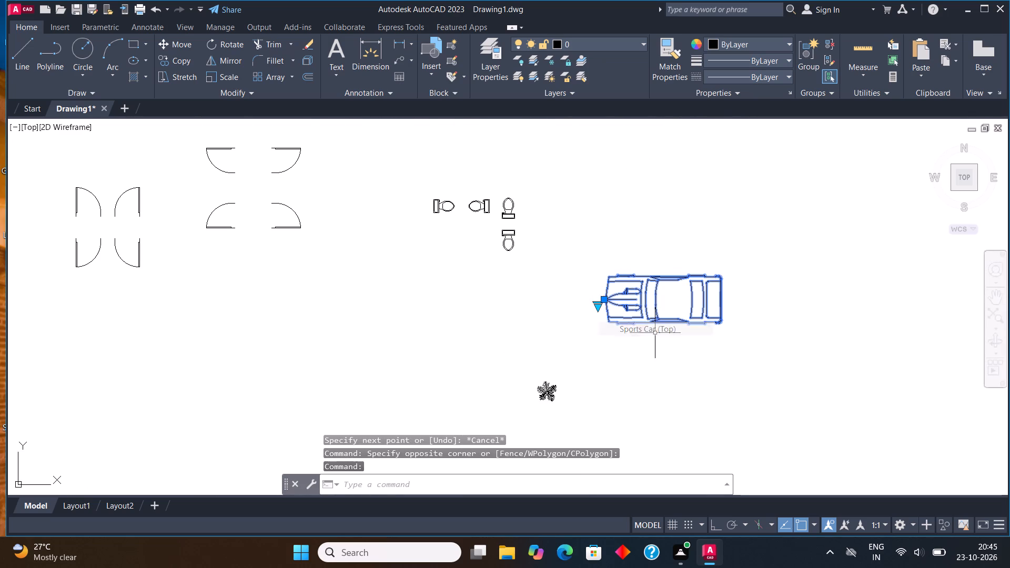
Rotate the top-view car 90° clockwise with Ortho on so its nose points up the plan.
{"action": "left_click", "coordinate": [221, 48]}
{"action": "left_click", "coordinate": [693, 360]}
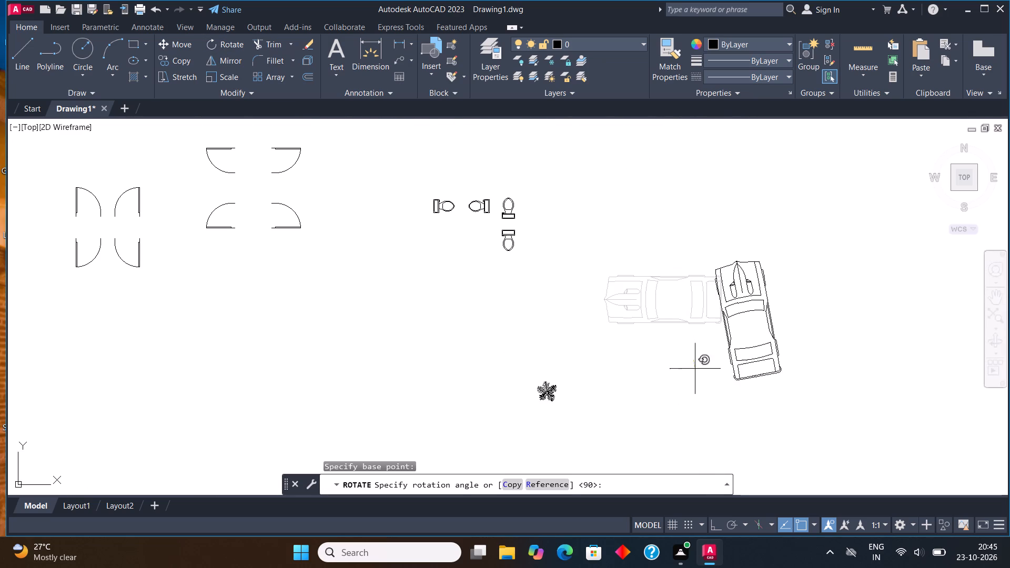
{"action": "key", "text": "F8"}
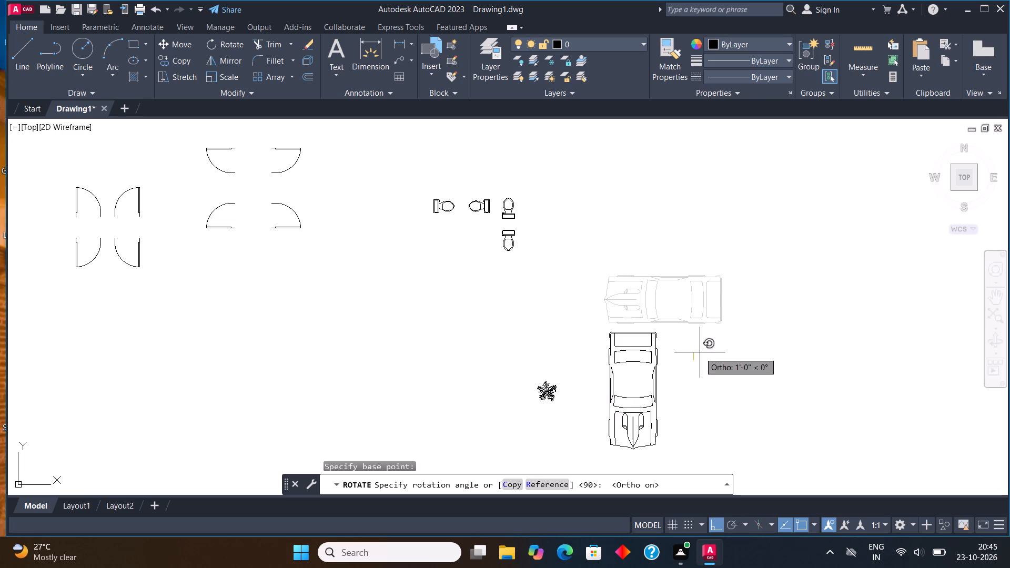
{"action": "left_click", "coordinate": [692, 395]}
Move the rotated car into the front yard, slightly left of centre between the two plant columns, with Ortho off.
{"action": "left_click_drag", "start_coordinate": [774, 365], "coordinate": [770, 359]}
{"action": "left_click", "coordinate": [723, 328]}
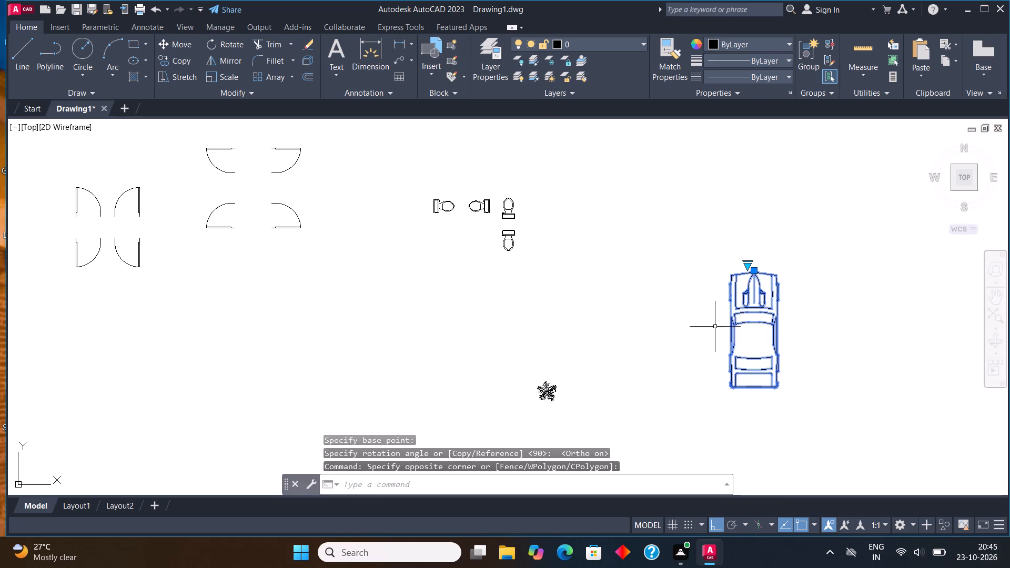
{"action": "left_click", "coordinate": [177, 45]}
{"action": "left_click_drag", "start_coordinate": [749, 322], "coordinate": [754, 322]}
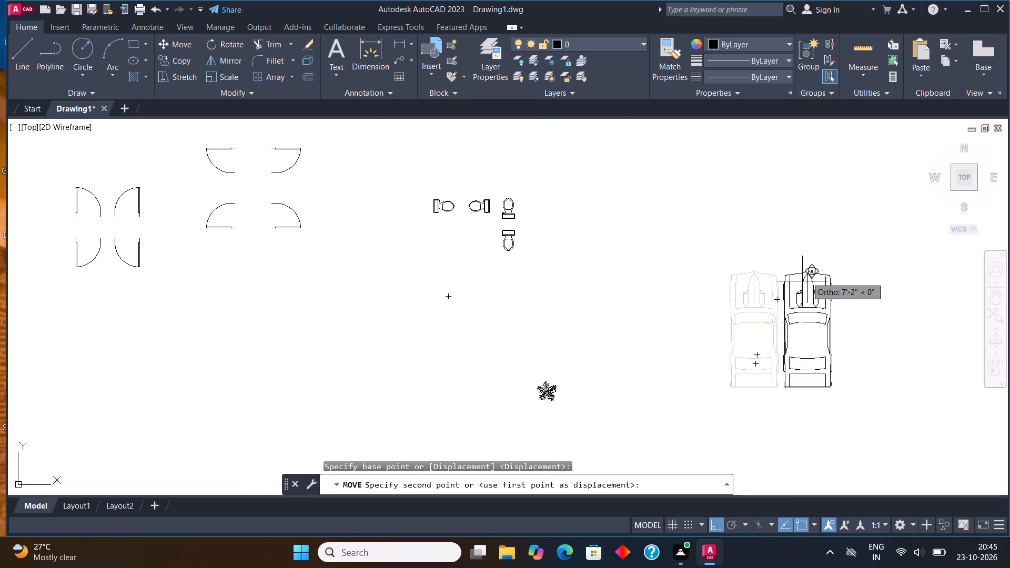
{"action": "scroll", "coordinate": [806, 277], "scroll_direction": "down", "scroll_amount": 4}
{"action": "scroll", "coordinate": [749, 296], "scroll_direction": "up", "scroll_amount": 3}
{"action": "key", "text": "F8"}
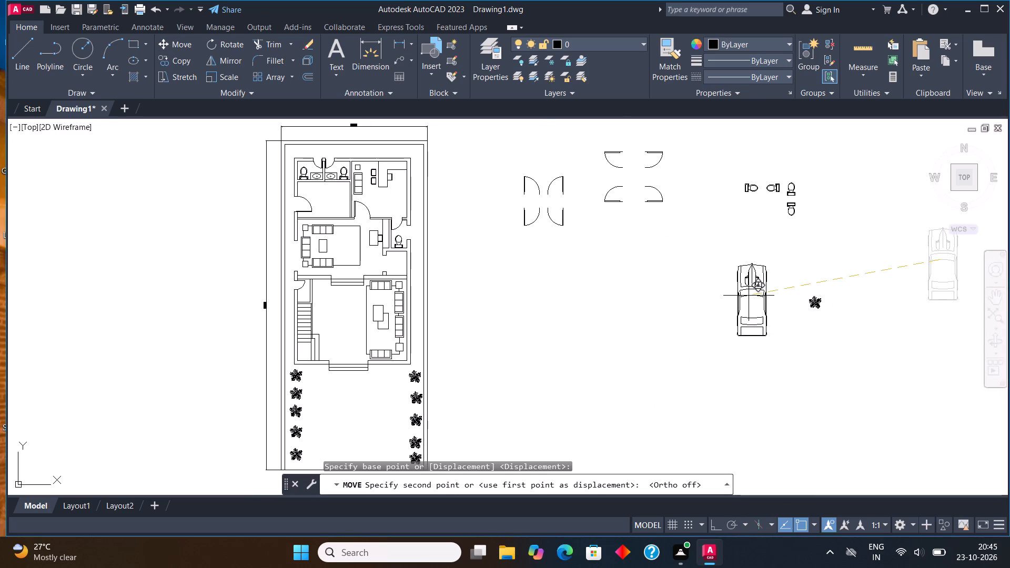
{"action": "scroll", "coordinate": [695, 267], "scroll_direction": "down", "scroll_amount": 1}
{"action": "scroll", "coordinate": [456, 364], "scroll_direction": "up", "scroll_amount": 2}
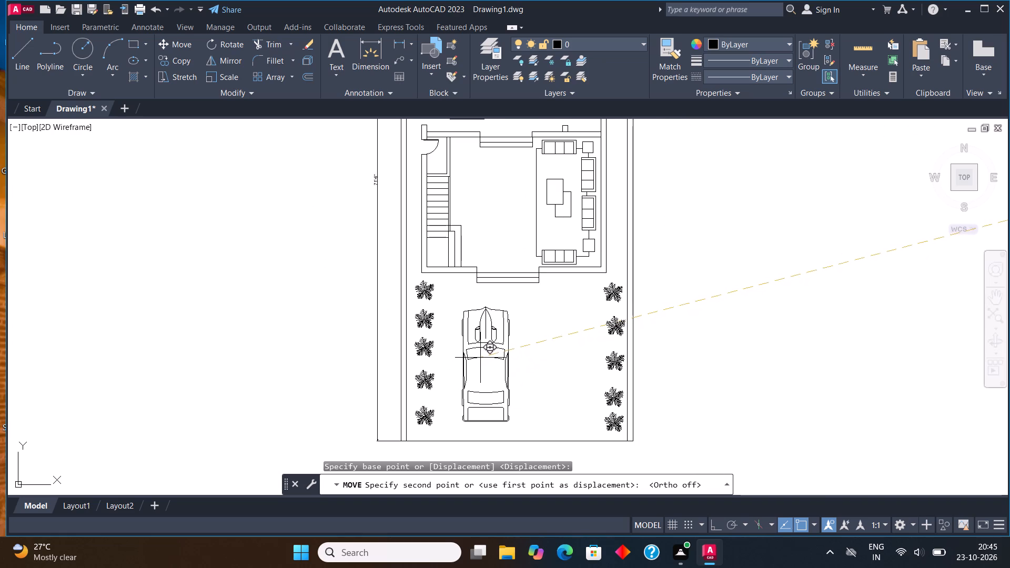
{"action": "left_click", "coordinate": [477, 355]}
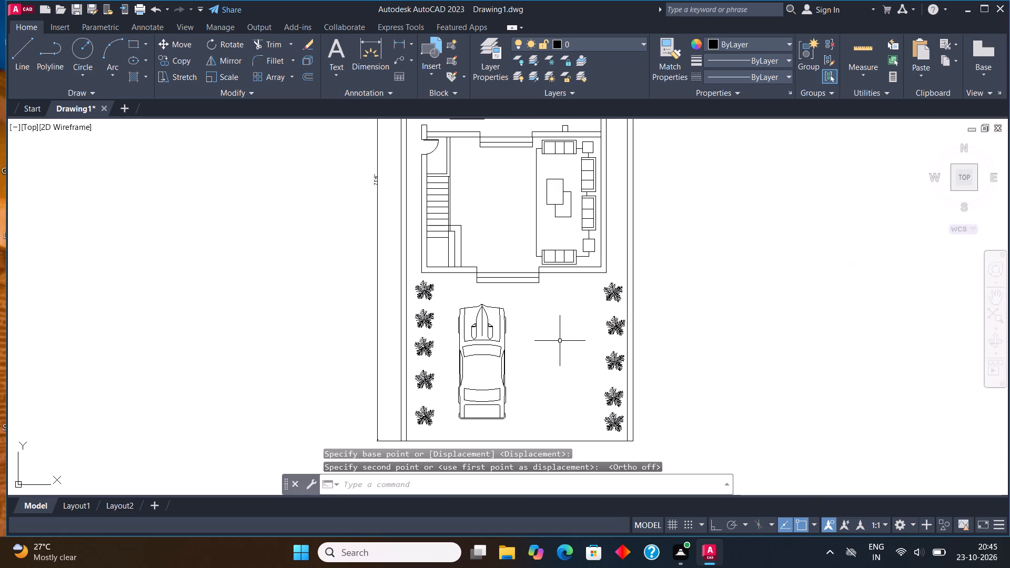
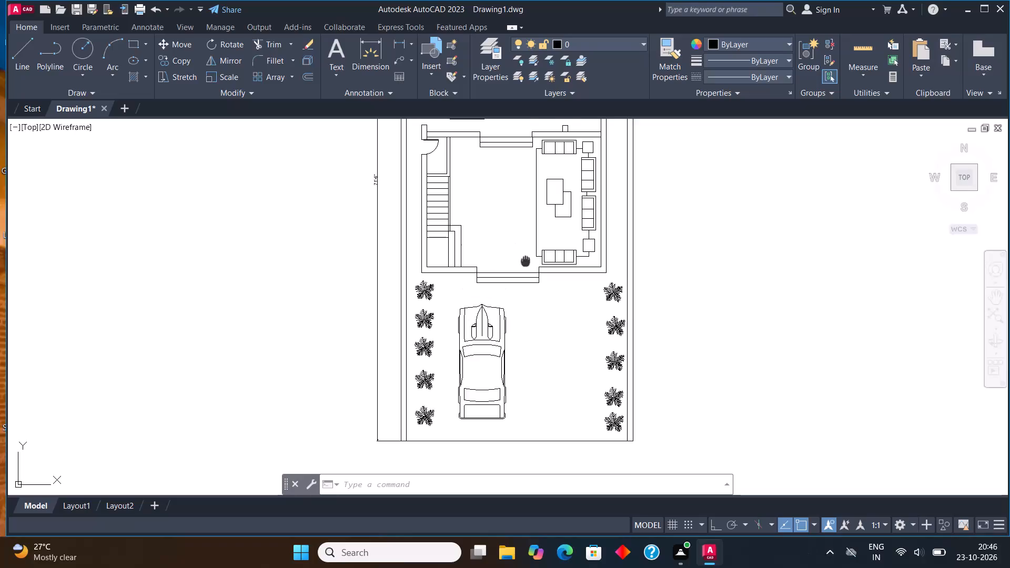
Erase the eight spare door symbols lying outside the floor plan.
{"action": "middle_click_drag", "start_coordinate": [502, 341], "coordinate": [466, 350]}
{"action": "middle_click_drag", "start_coordinate": [507, 309], "coordinate": [509, 357]}
{"action": "middle_click_drag", "start_coordinate": [514, 297], "coordinate": [525, 389]}
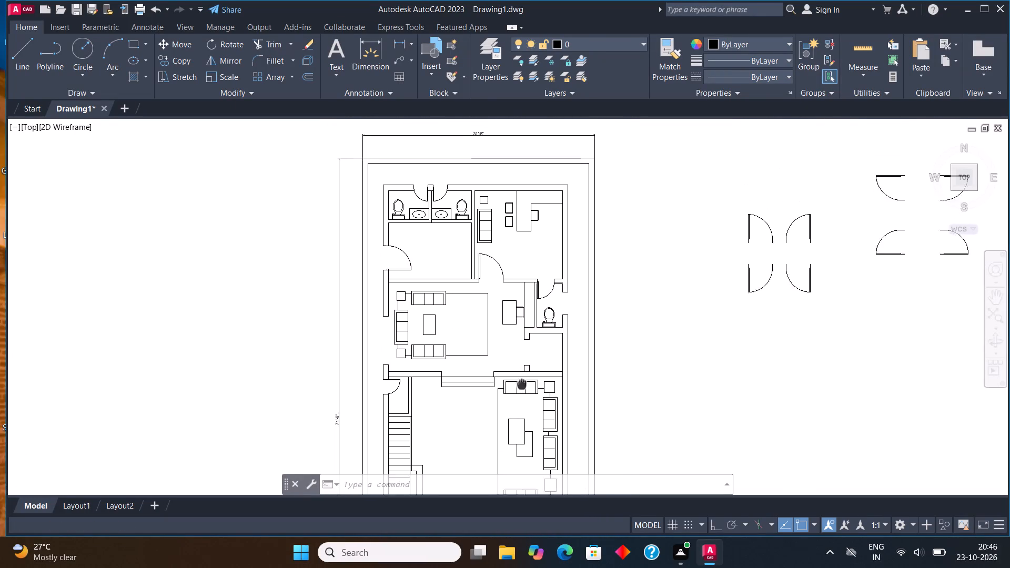
{"action": "middle_click_drag", "start_coordinate": [525, 389], "coordinate": [529, 404]}
{"action": "middle_click_drag", "start_coordinate": [512, 357], "coordinate": [485, 261]}
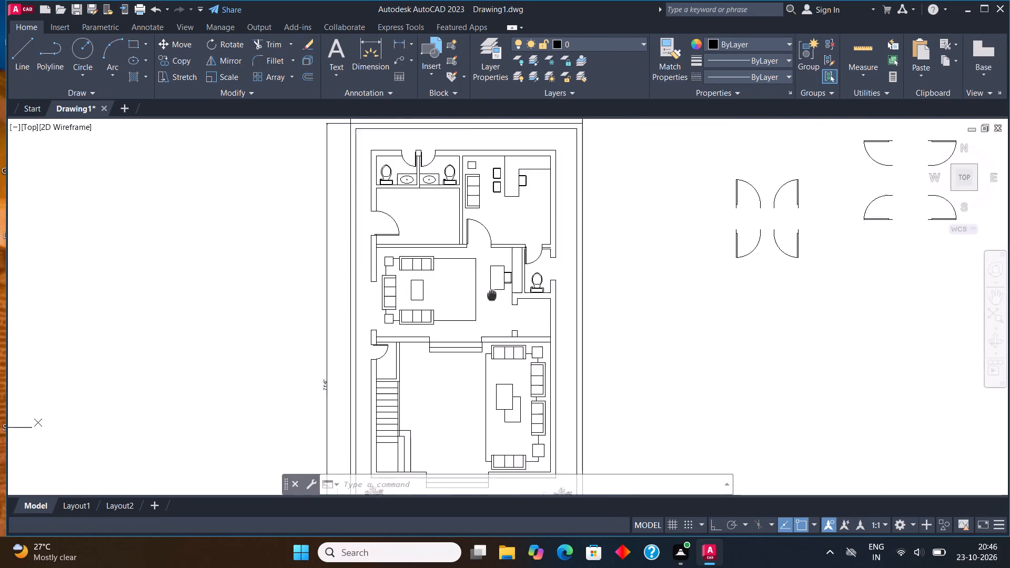
{"action": "middle_click_drag", "start_coordinate": [485, 261], "coordinate": [450, 282]}
{"action": "scroll", "coordinate": [448, 282], "scroll_direction": "down", "scroll_amount": 1}
{"action": "middle_click_drag", "start_coordinate": [851, 288], "coordinate": [811, 298]}
{"action": "left_click_drag", "start_coordinate": [719, 322], "coordinate": [718, 312]}
{"action": "left_click", "coordinate": [509, 158]}
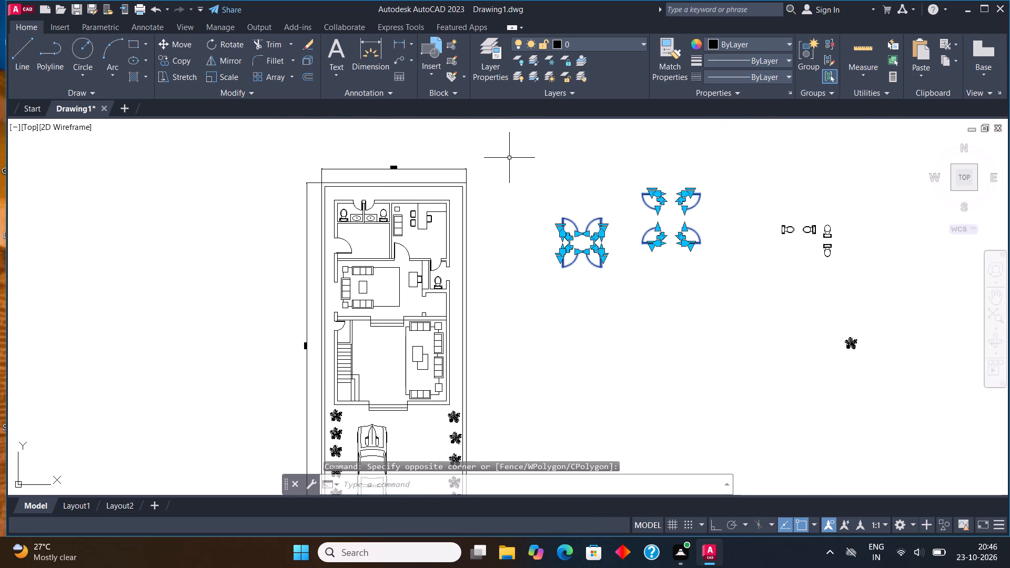
{"action": "key", "text": "Delete"}
Erase the four spare toilet symbols lying outside the floor plan.
{"action": "scroll", "coordinate": [520, 193], "scroll_direction": "down", "scroll_amount": 2}
{"action": "scroll", "coordinate": [719, 224], "scroll_direction": "up", "scroll_amount": 2}
{"action": "left_click_drag", "start_coordinate": [652, 259], "coordinate": [648, 253]}
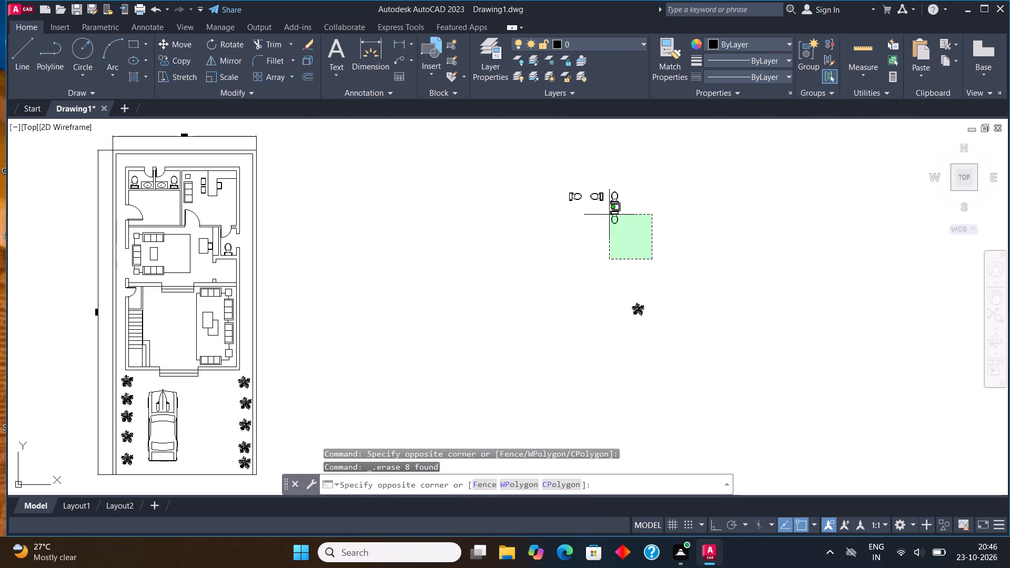
{"action": "left_click", "coordinate": [528, 177]}
{"action": "key", "text": "Delete"}
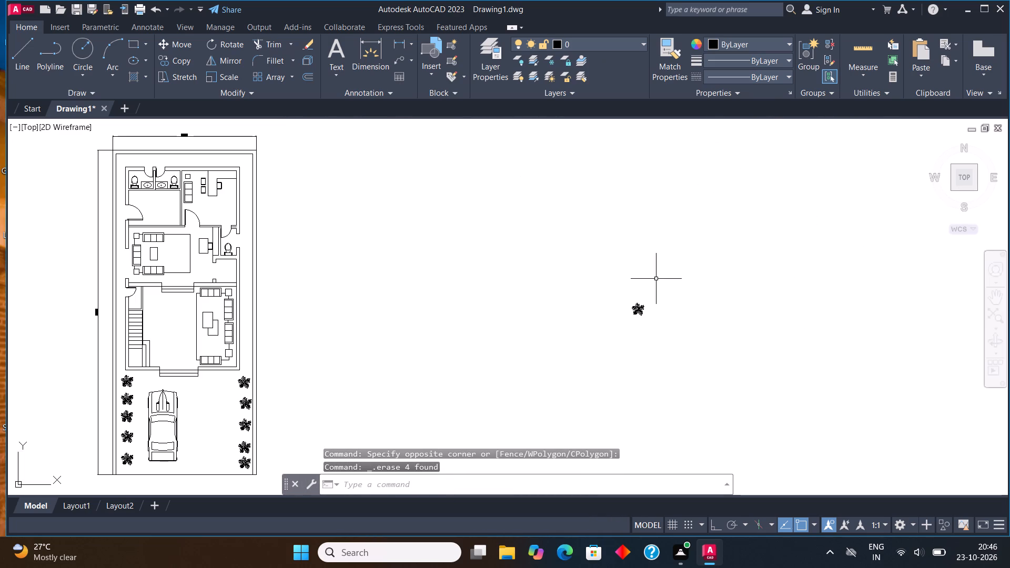
Erase the single spare plant symbol lying outside the floor plan.
{"action": "scroll", "coordinate": [654, 326], "scroll_direction": "up", "scroll_amount": 1}
{"action": "left_click_drag", "start_coordinate": [650, 331], "coordinate": [647, 326]}
{"action": "left_click", "coordinate": [600, 256]}
{"action": "key", "text": "Delete"}
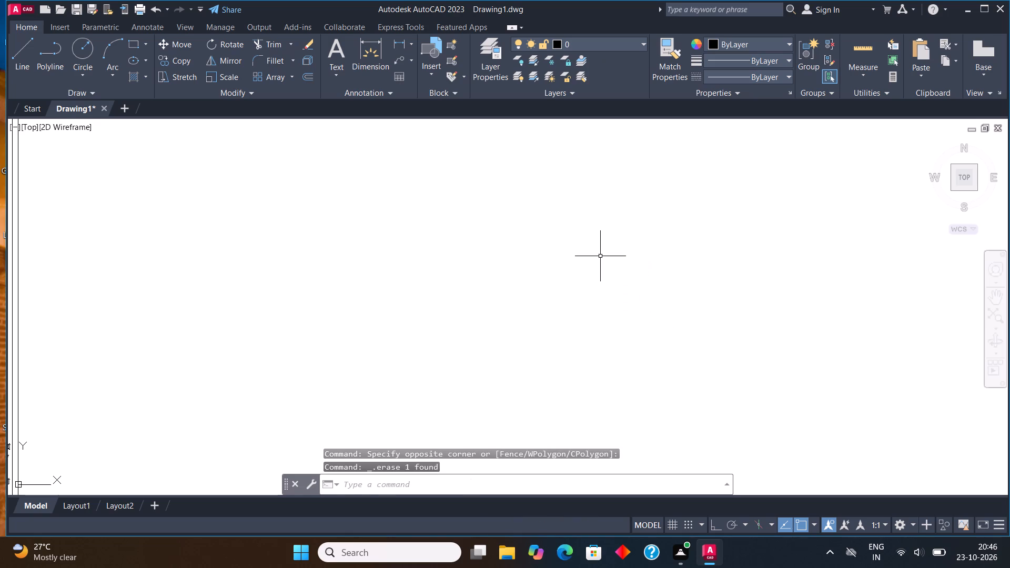
Draw a window in the west outer wall beside the first toilet, as a wall-thick rectangle with a lengthwise centre line.
{"action": "scroll", "coordinate": [594, 254], "scroll_direction": "down", "scroll_amount": 3}
{"action": "scroll", "coordinate": [422, 212], "scroll_direction": "up", "scroll_amount": 3}
{"action": "middle_click_drag", "start_coordinate": [422, 212], "coordinate": [433, 212]}
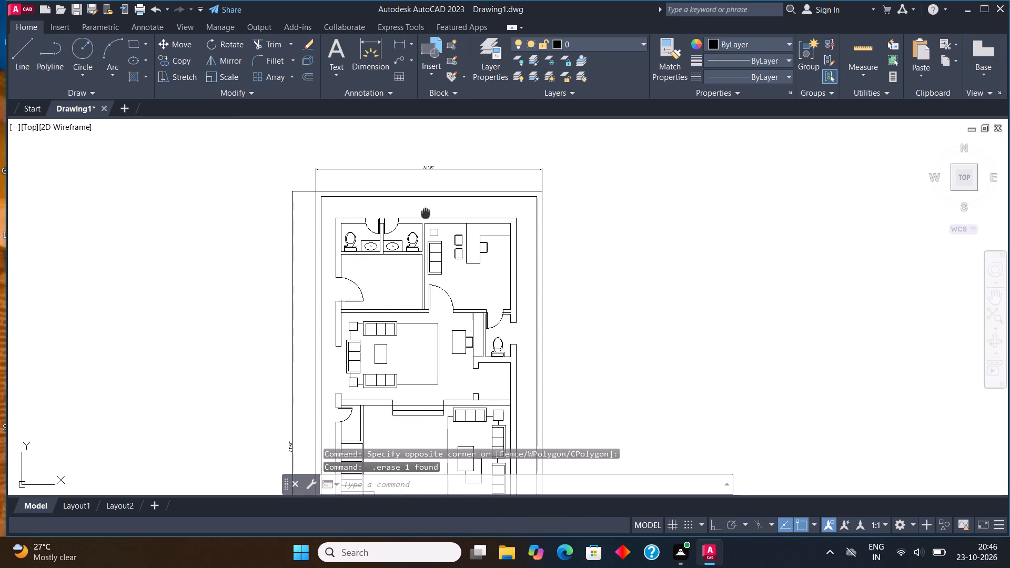
{"action": "middle_click_drag", "start_coordinate": [433, 212], "coordinate": [469, 226]}
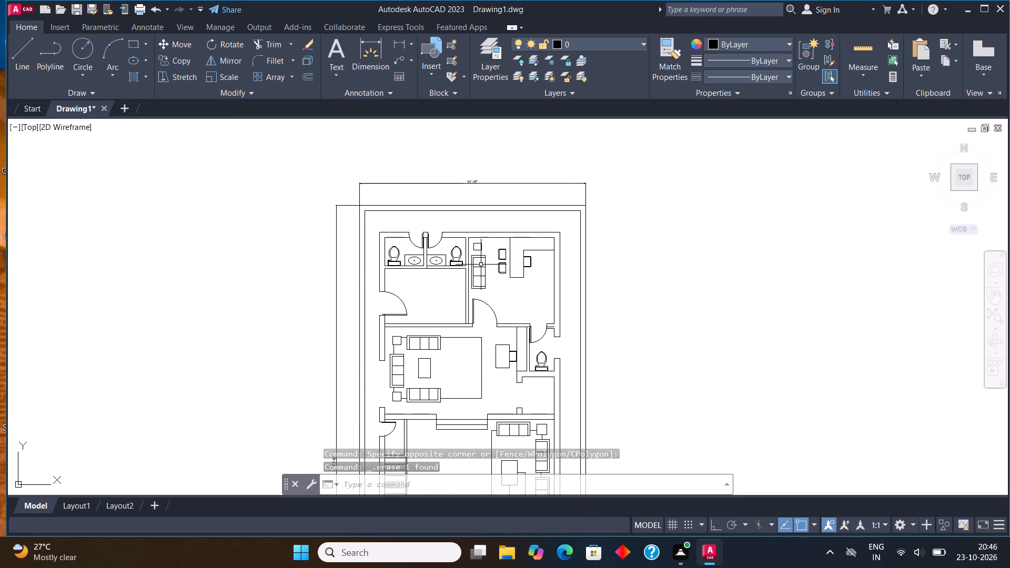
{"action": "left_click", "coordinate": [130, 45]}
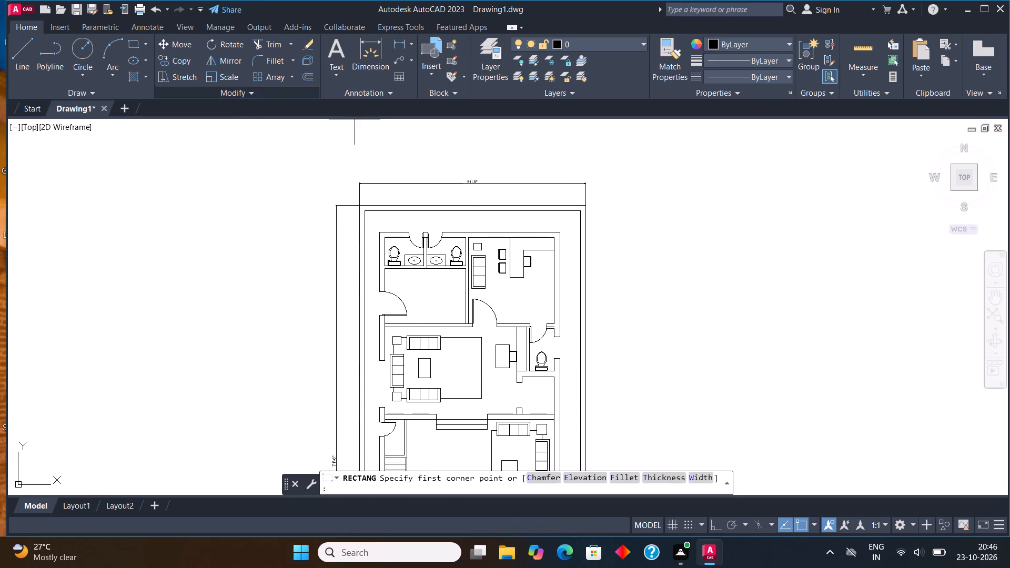
{"action": "scroll", "coordinate": [384, 244], "scroll_direction": "up", "scroll_amount": 3}
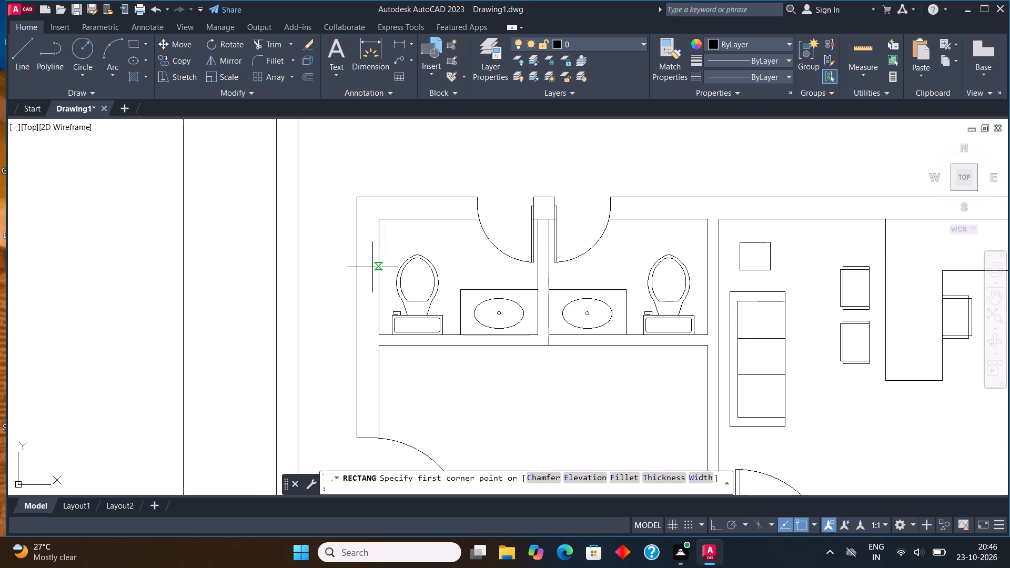
{"action": "scroll", "coordinate": [381, 302], "scroll_direction": "up", "scroll_amount": 2}
{"action": "left_click", "coordinate": [369, 332]}
{"action": "scroll", "coordinate": [346, 282], "scroll_direction": "down", "scroll_amount": 1}
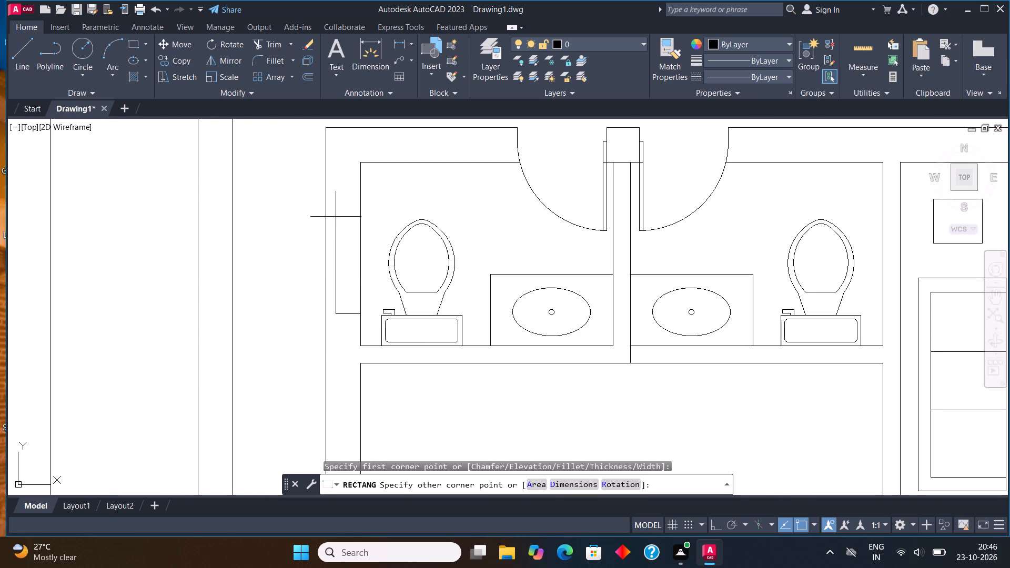
{"action": "left_click", "coordinate": [326, 204]}
{"action": "left_click", "coordinate": [20, 46]}
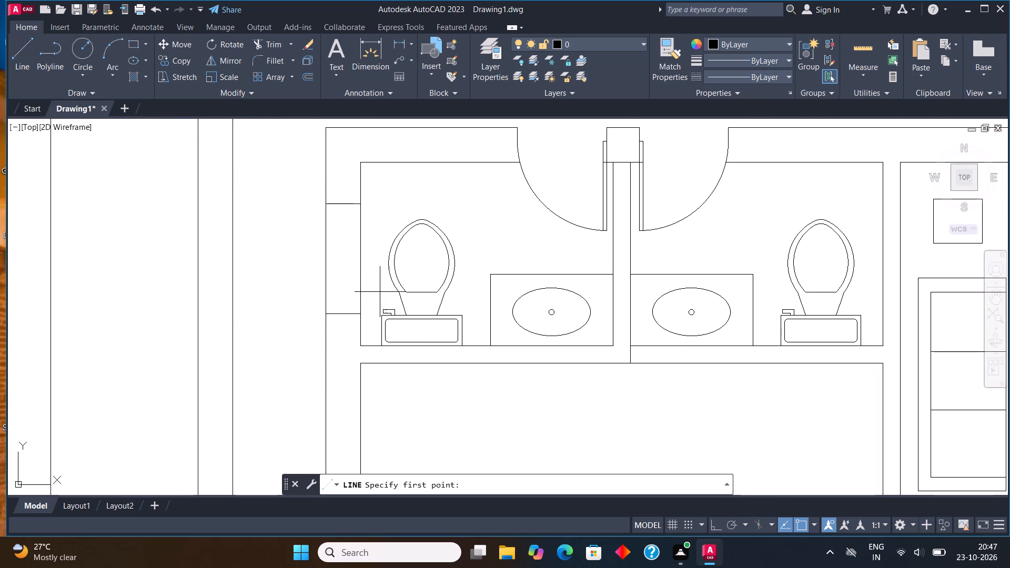
{"action": "left_click", "coordinate": [344, 313]}
{"action": "left_click", "coordinate": [342, 206]}
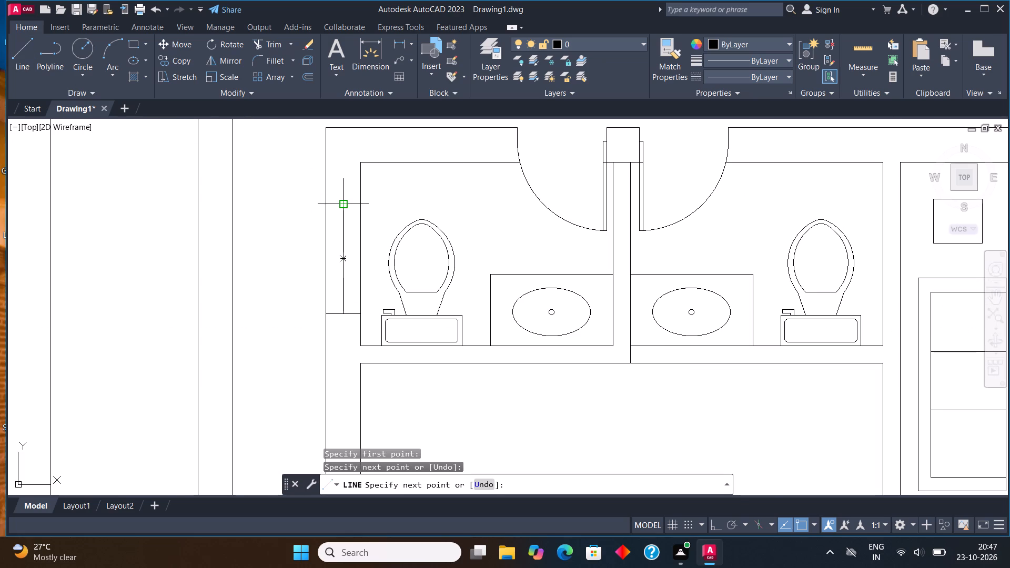
{"action": "key", "text": "Escape"}
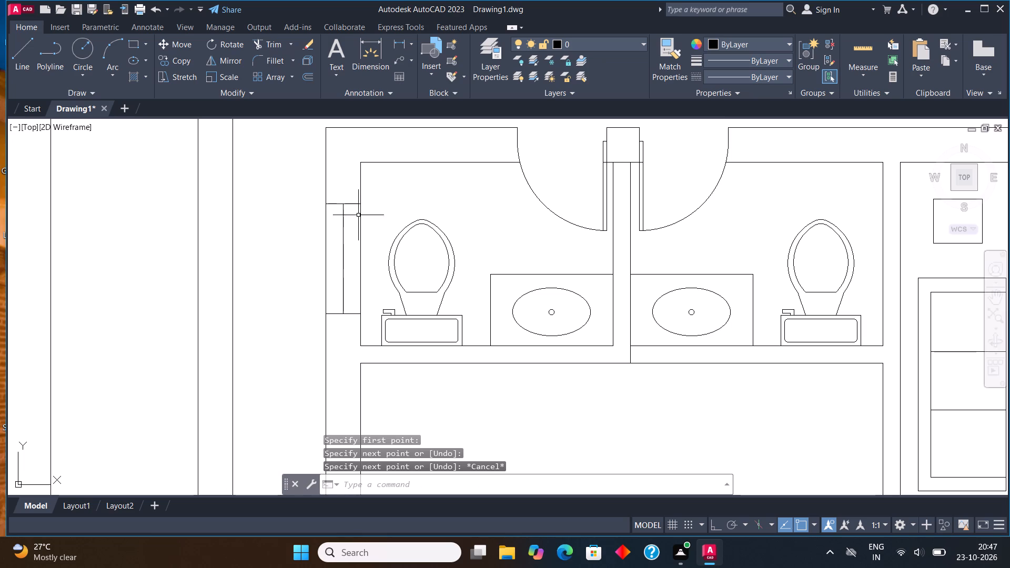
Draw a window in the wall behind the second toilet, as a rectangle matching the cistern's width with a lengthwise centre line.
{"action": "middle_click", "coordinate": [401, 273]}
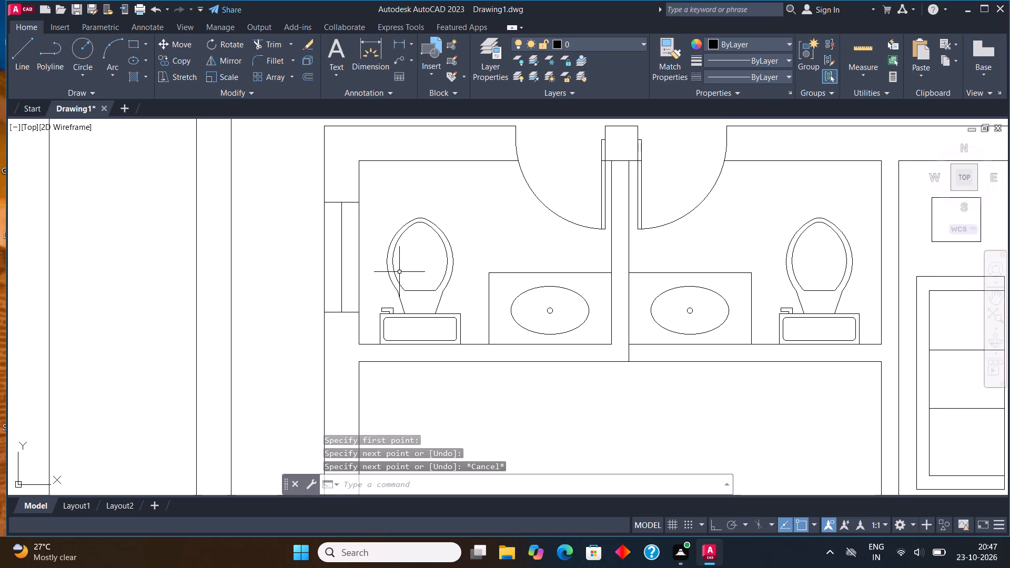
{"action": "scroll", "coordinate": [403, 288], "scroll_direction": "down", "scroll_amount": 1}
{"action": "scroll", "coordinate": [391, 268], "scroll_direction": "up", "scroll_amount": 1}
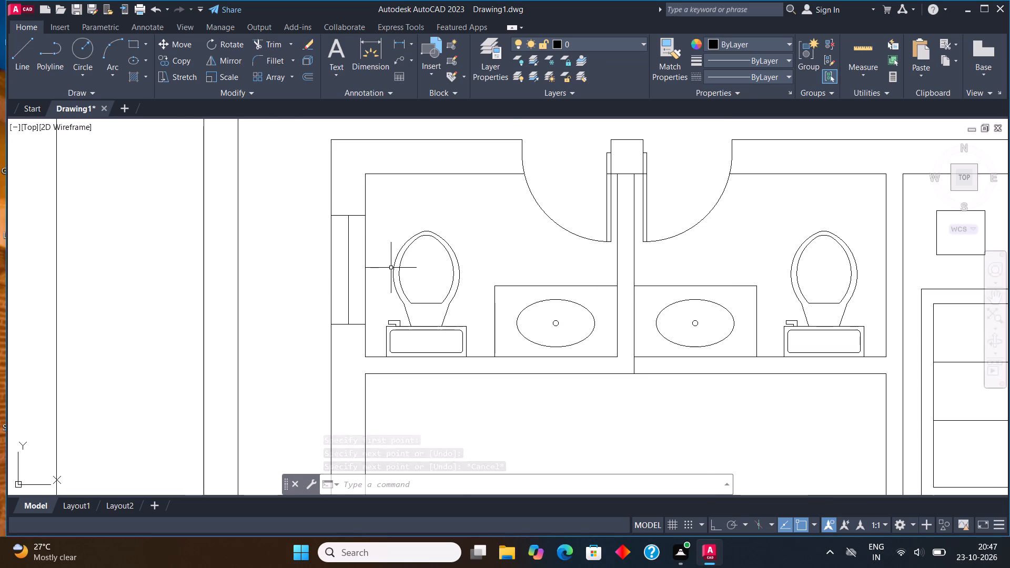
{"action": "scroll", "coordinate": [367, 286], "scroll_direction": "down", "scroll_amount": 2}
{"action": "scroll", "coordinate": [385, 288], "scroll_direction": "up", "scroll_amount": 1}
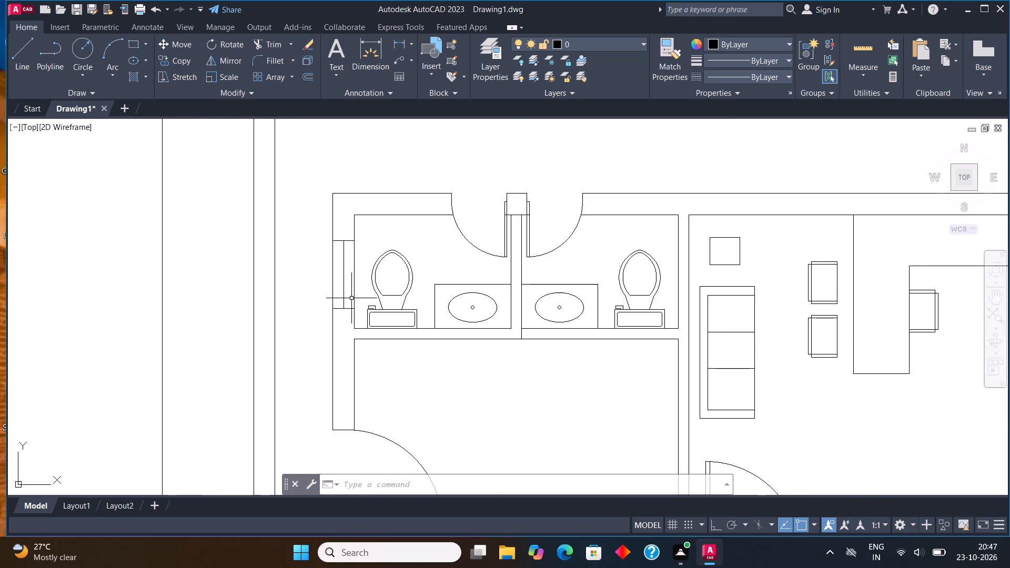
{"action": "left_click", "coordinate": [132, 42]}
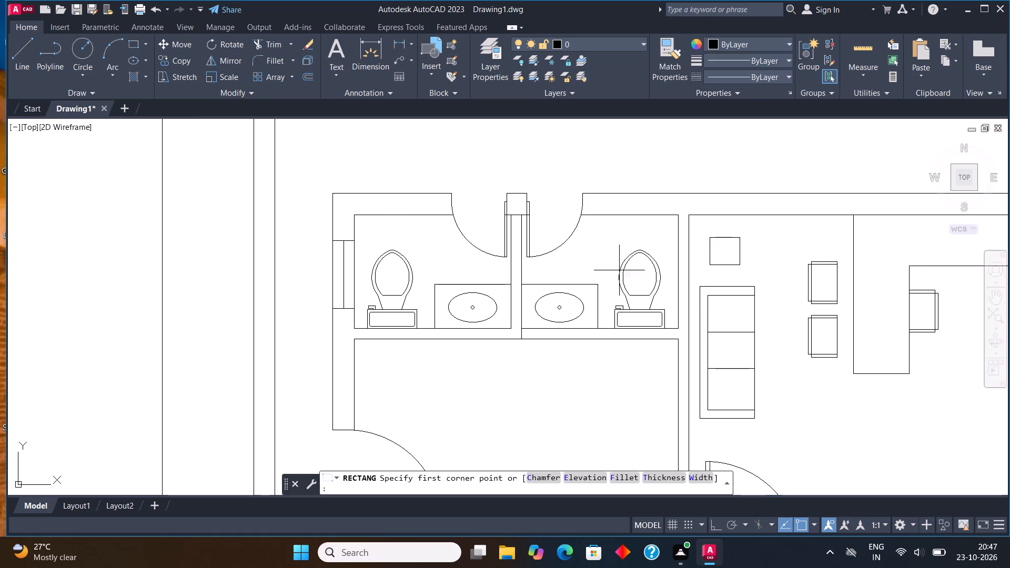
{"action": "middle_click_drag", "start_coordinate": [631, 276], "coordinate": [539, 286]}
{"action": "scroll", "coordinate": [537, 334], "scroll_direction": "up", "scroll_amount": 2}
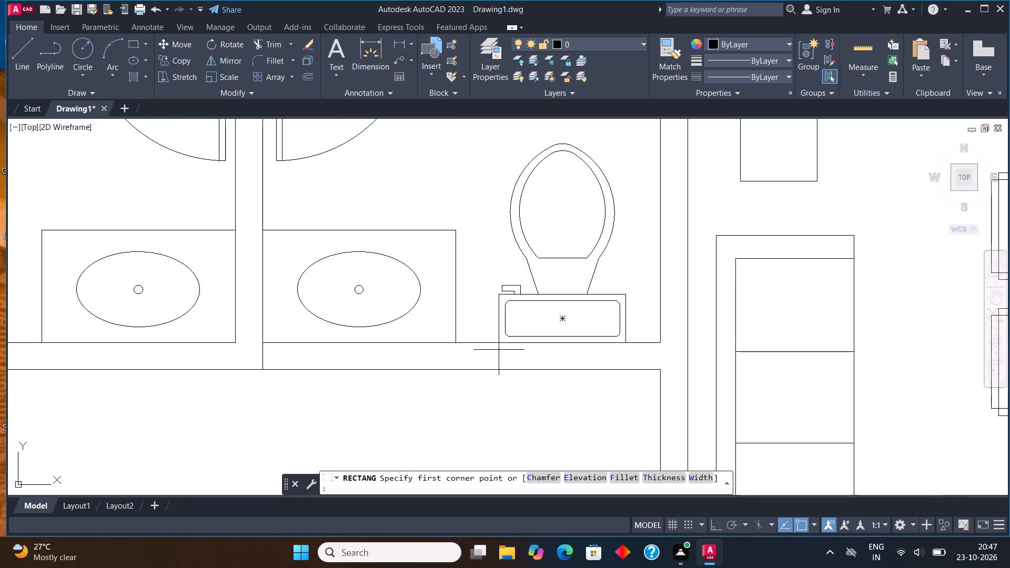
{"action": "left_click", "coordinate": [499, 345]}
{"action": "left_click", "coordinate": [626, 370]}
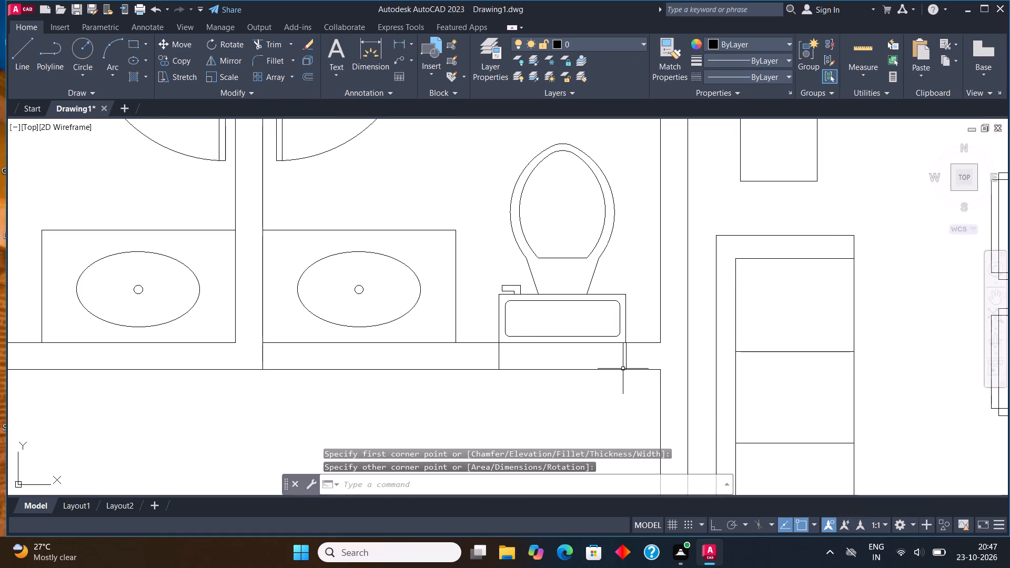
{"action": "left_click", "coordinate": [11, 48]}
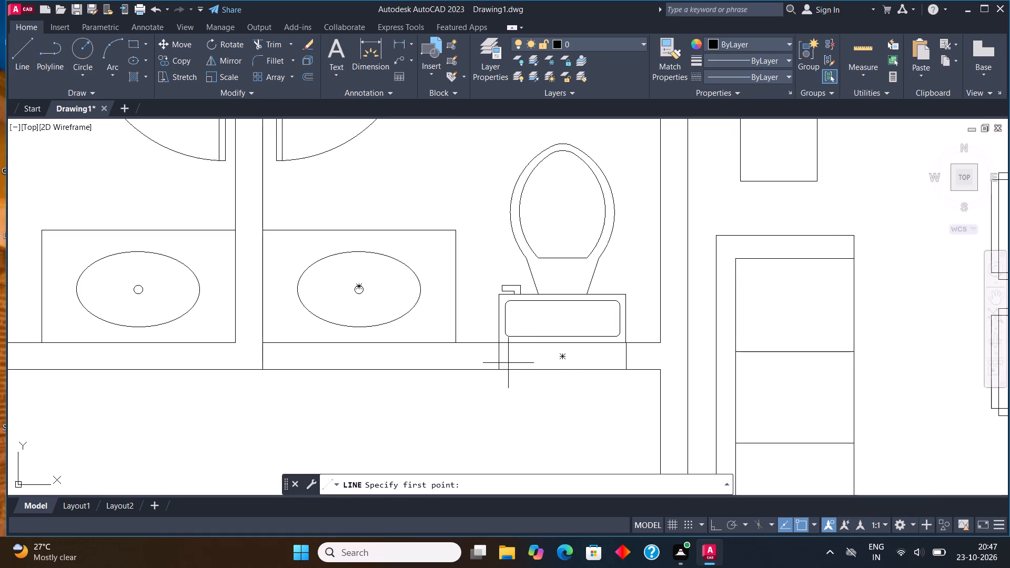
{"action": "left_click", "coordinate": [501, 356]}
{"action": "left_click", "coordinate": [622, 359]}
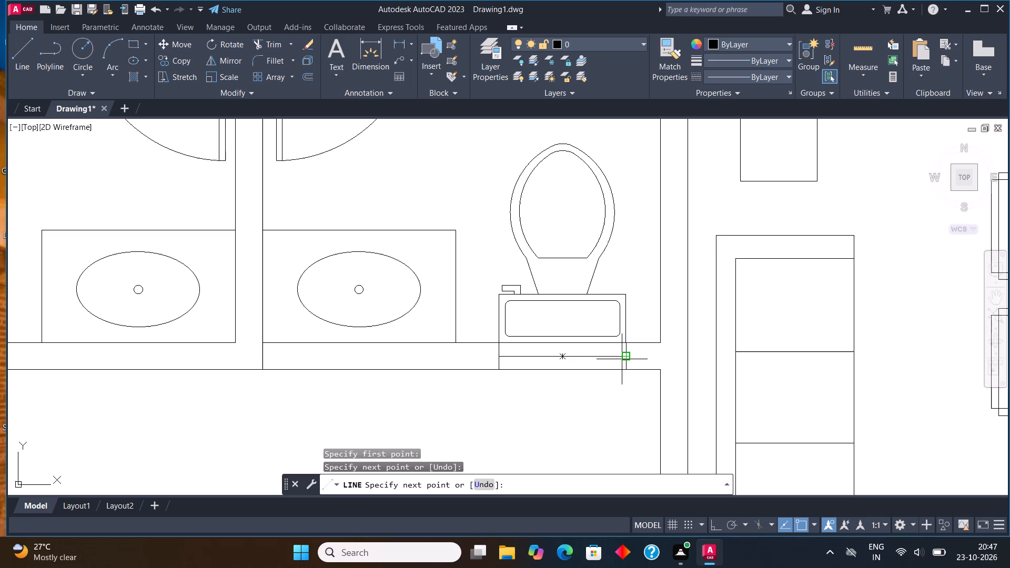
{"action": "key", "text": "Escape"}
Draw a window in the office room's east outer wall, as a wall-thick rectangle with a lengthwise centre line.
{"action": "scroll", "coordinate": [577, 297], "scroll_direction": "down", "scroll_amount": 2}
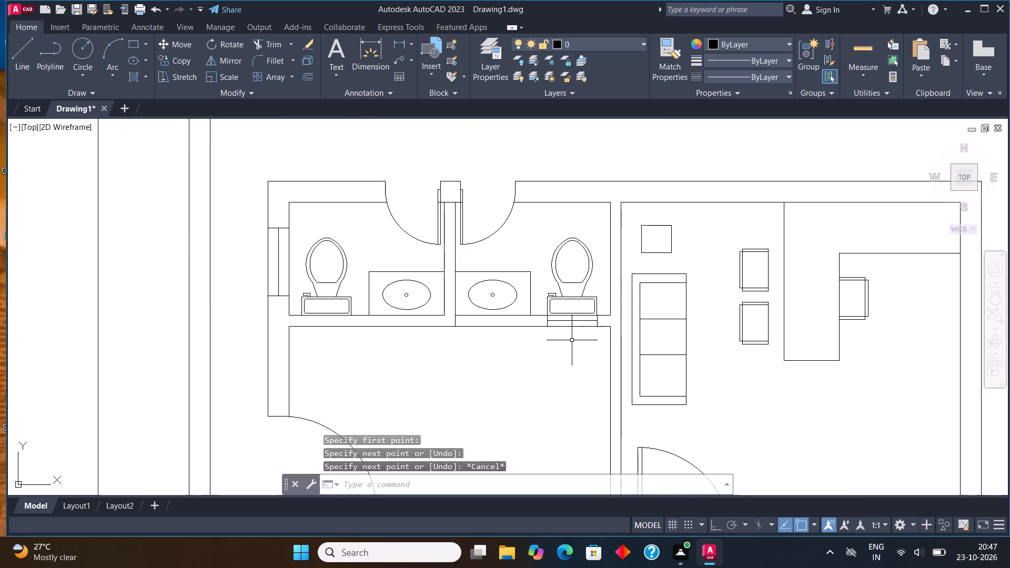
{"action": "middle_click_drag", "start_coordinate": [560, 338], "coordinate": [546, 258]}
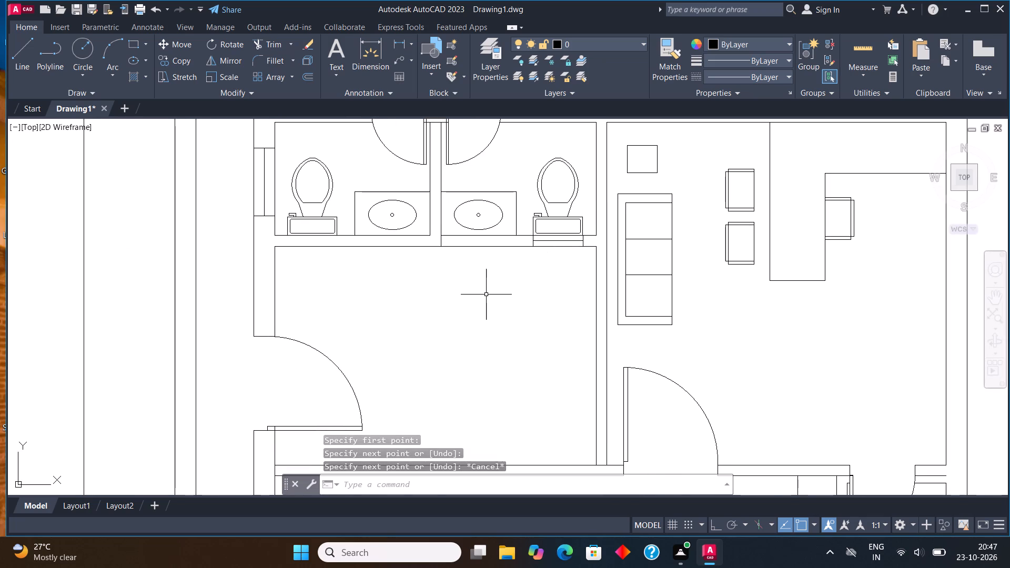
{"action": "scroll", "coordinate": [486, 295], "scroll_direction": "down", "scroll_amount": 2}
{"action": "scroll", "coordinate": [677, 313], "scroll_direction": "up", "scroll_amount": 1}
{"action": "middle_click_drag", "start_coordinate": [672, 310], "coordinate": [424, 281]}
{"action": "left_click", "coordinate": [132, 40]}
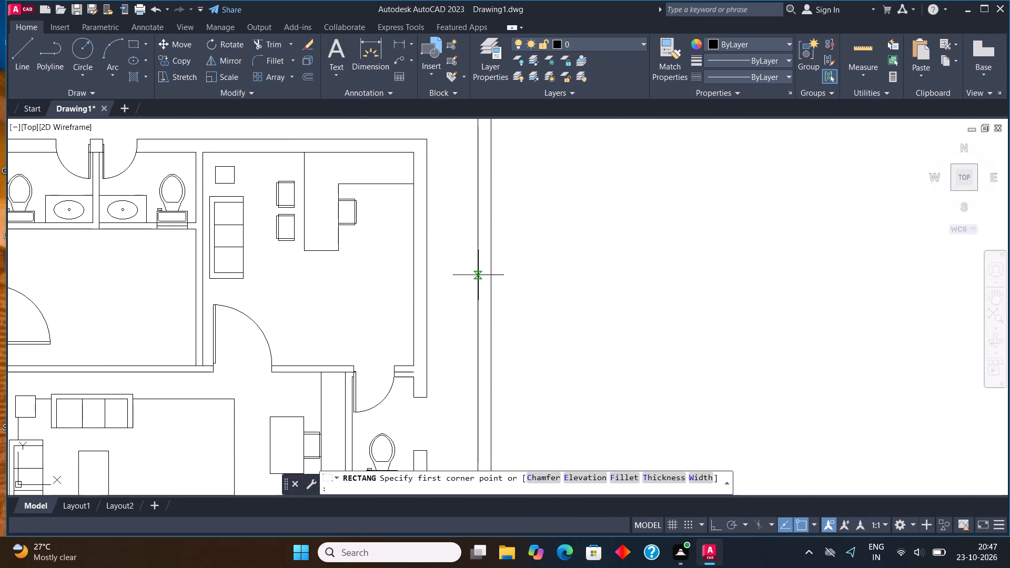
{"action": "left_click", "coordinate": [415, 343]}
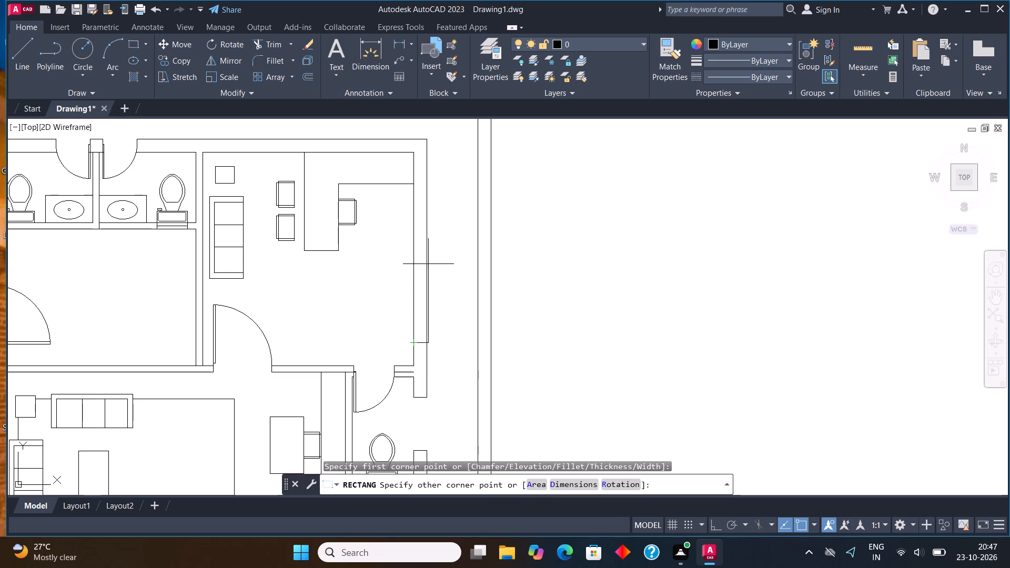
{"action": "left_click", "coordinate": [426, 256]}
{"action": "left_click", "coordinate": [19, 47]}
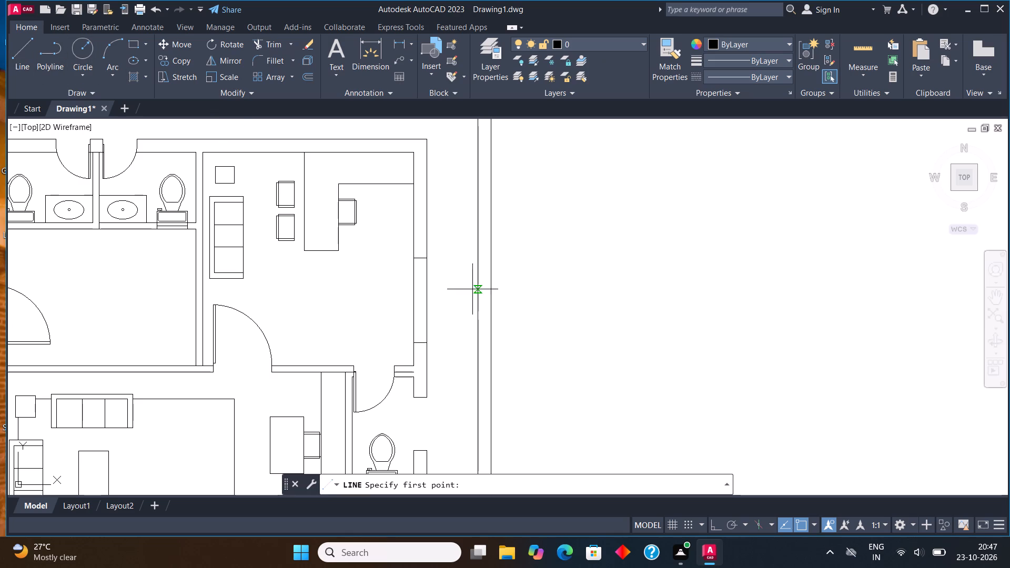
{"action": "left_click", "coordinate": [422, 340]}
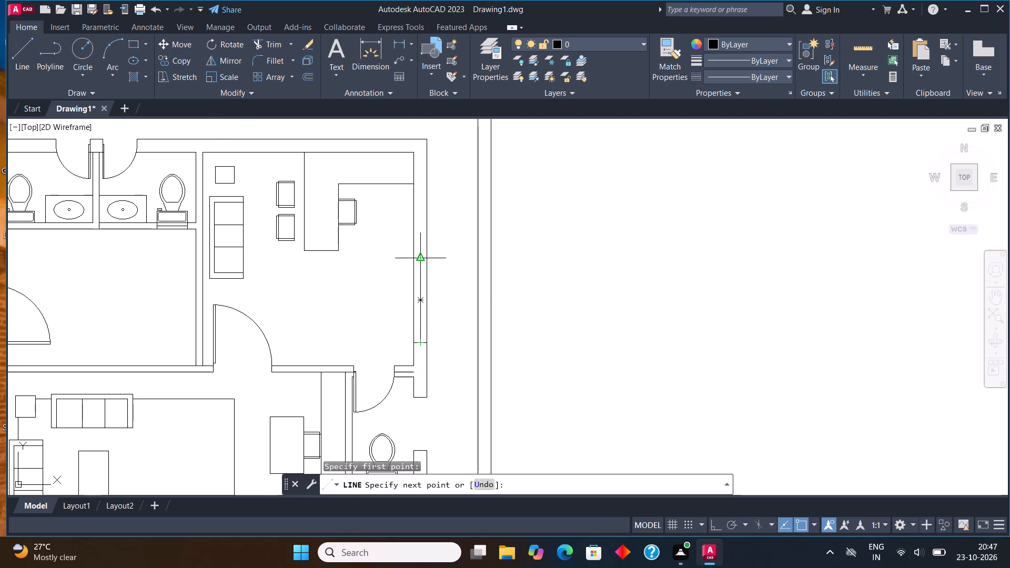
{"action": "left_click", "coordinate": [420, 260]}
{"action": "key", "text": "Escape"}
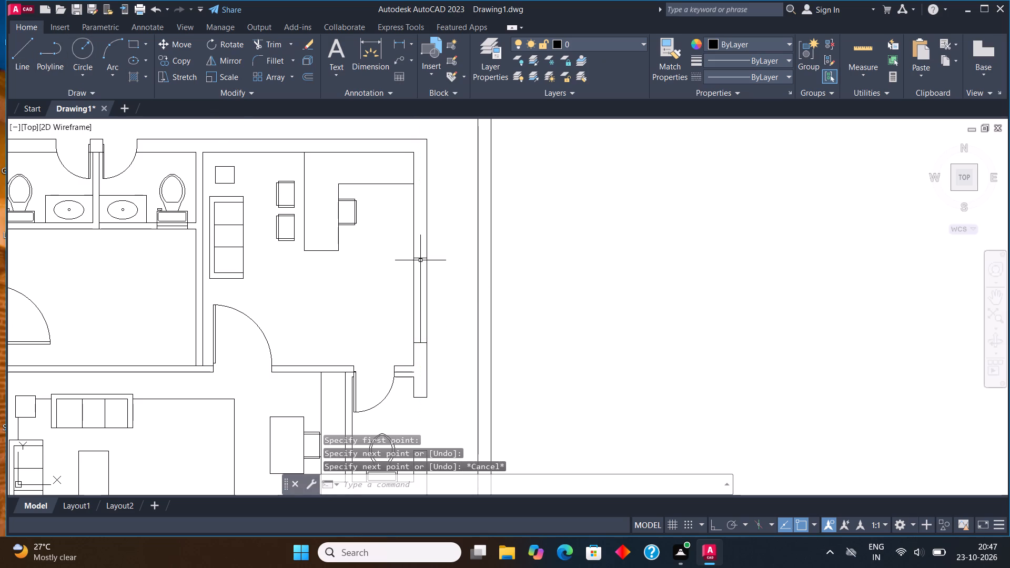
Look over the rest of the floor plan, including the small toilet, the sitting areas and the staircase.
{"action": "scroll", "coordinate": [421, 281], "scroll_direction": "down", "scroll_amount": 1}
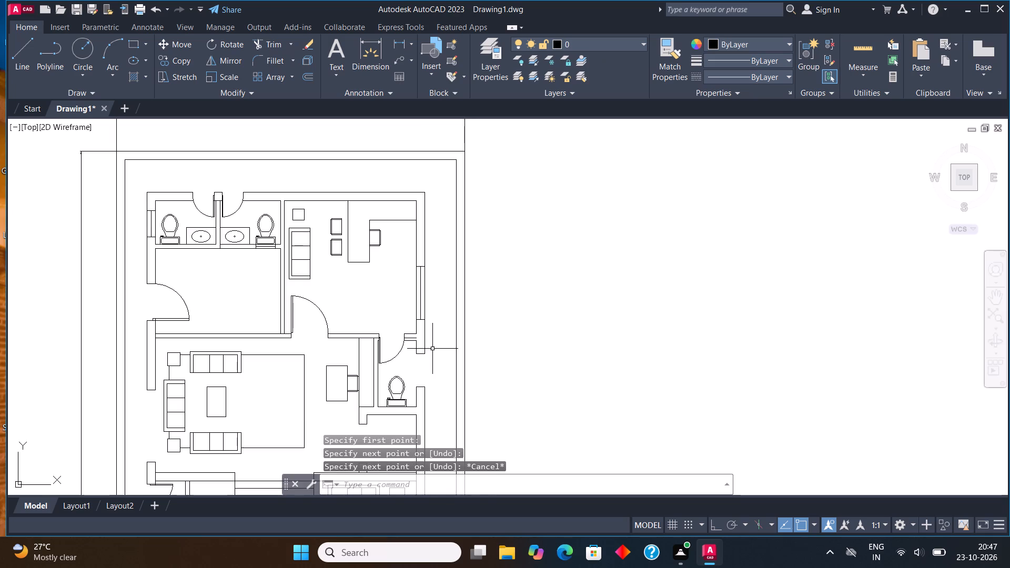
{"action": "middle_click_drag", "start_coordinate": [431, 339], "coordinate": [445, 266]}
{"action": "middle_click_drag", "start_coordinate": [442, 376], "coordinate": [446, 366]}
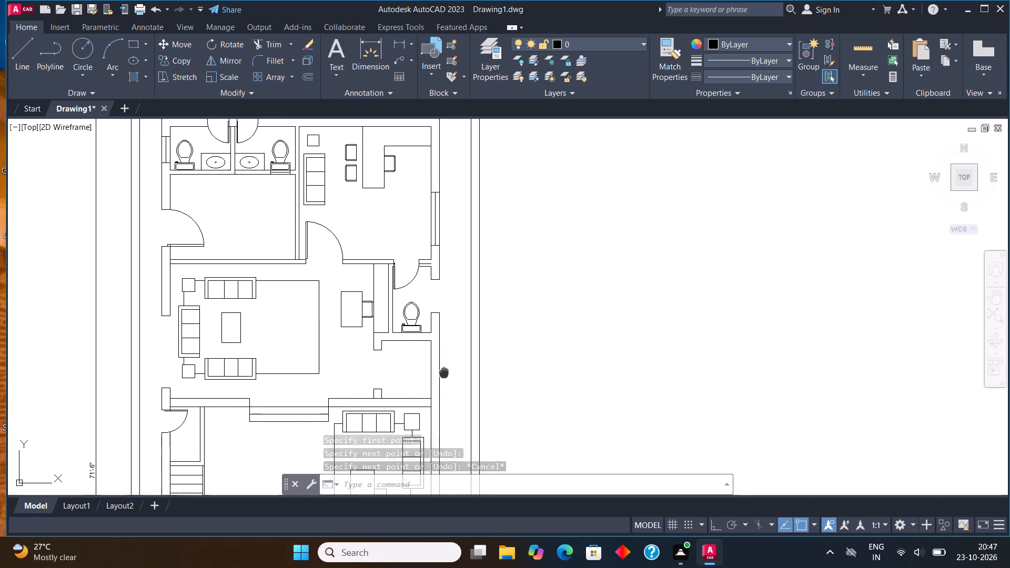
{"action": "middle_click_drag", "start_coordinate": [446, 366], "coordinate": [450, 315]}
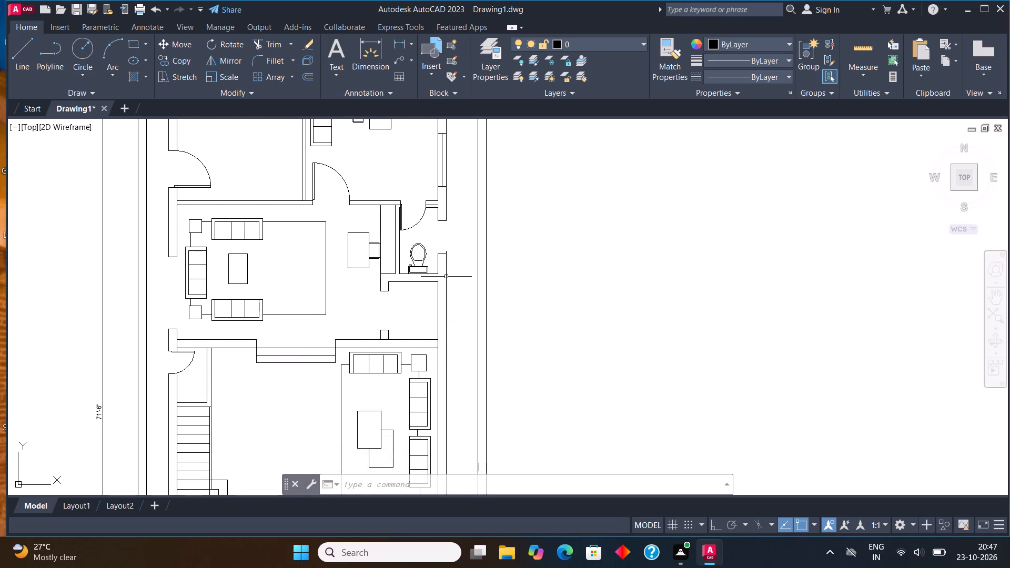
{"action": "scroll", "coordinate": [446, 277], "scroll_direction": "down", "scroll_amount": 3}
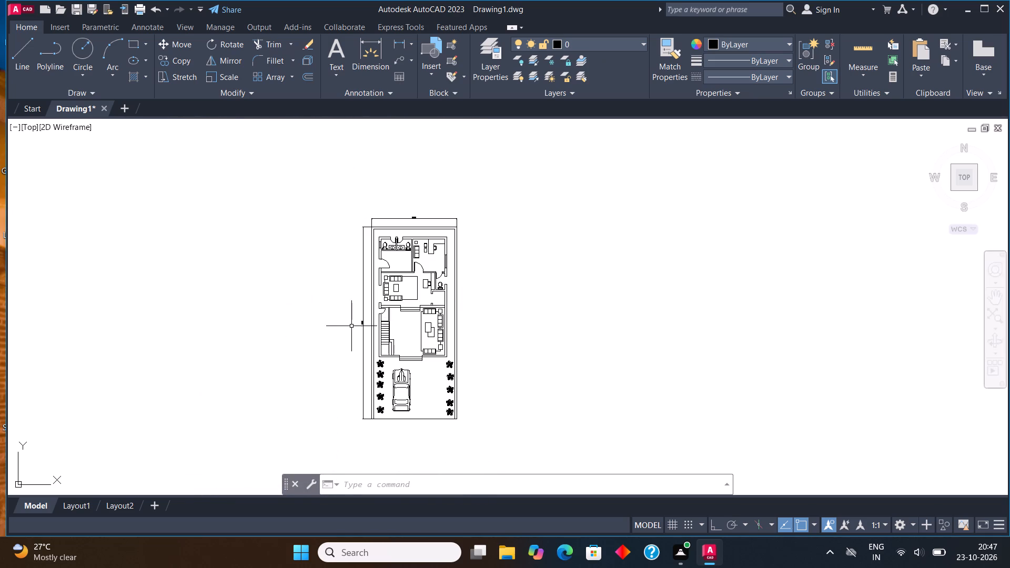
{"action": "scroll", "coordinate": [389, 328], "scroll_direction": "up", "scroll_amount": 3}
{"action": "middle_click_drag", "start_coordinate": [388, 328], "coordinate": [405, 392]}
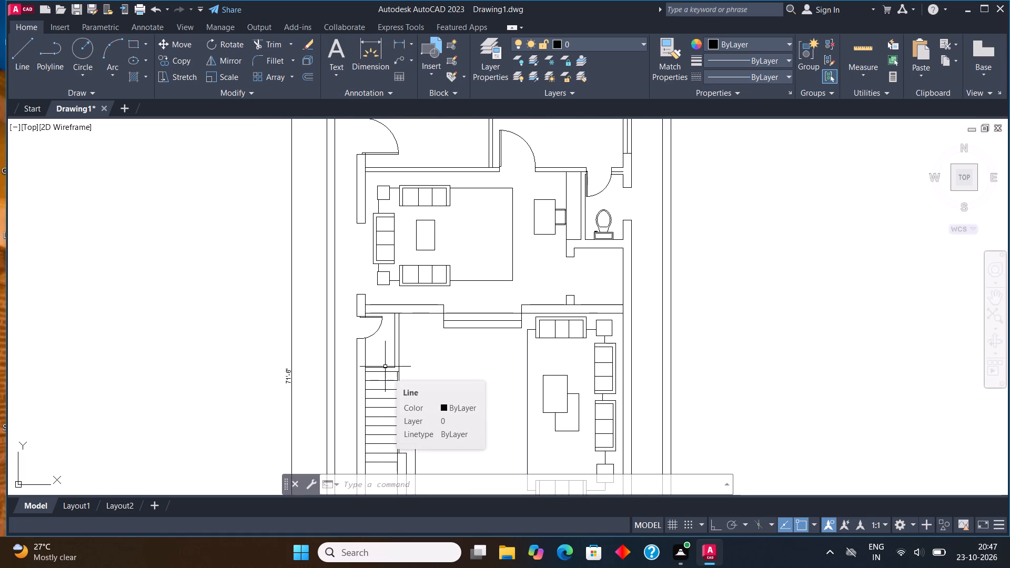
{"action": "scroll", "coordinate": [398, 349], "scroll_direction": "down", "scroll_amount": 1}
{"action": "middle_click_drag", "start_coordinate": [417, 320], "coordinate": [410, 347]}
{"action": "scroll", "coordinate": [417, 320], "scroll_direction": "up", "scroll_amount": 1}
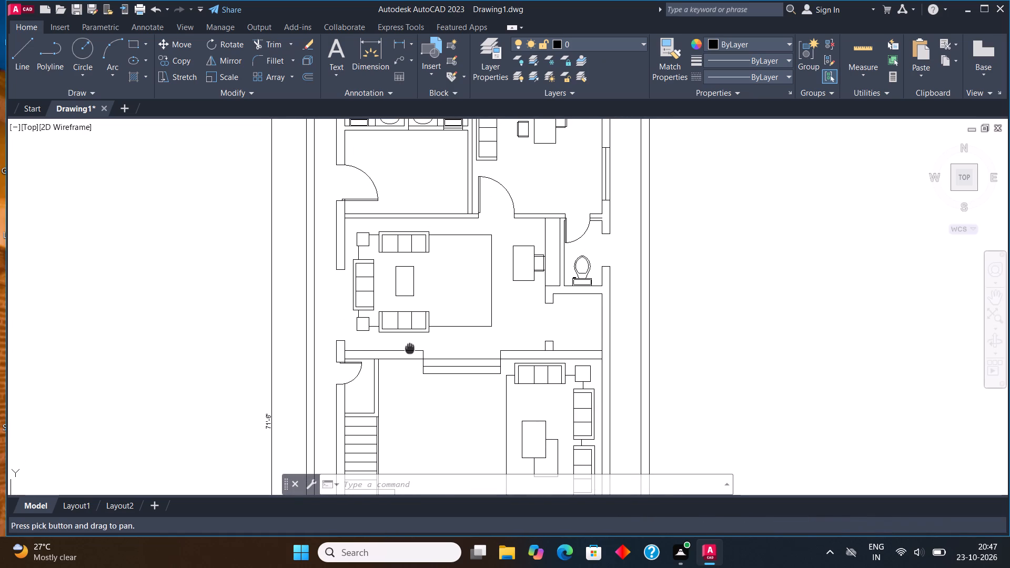
Look over the whole floor plan, from the toilets and office through the sitting areas to the staircase and parking area.
{"action": "middle_click_drag", "start_coordinate": [456, 246], "coordinate": [436, 269]}
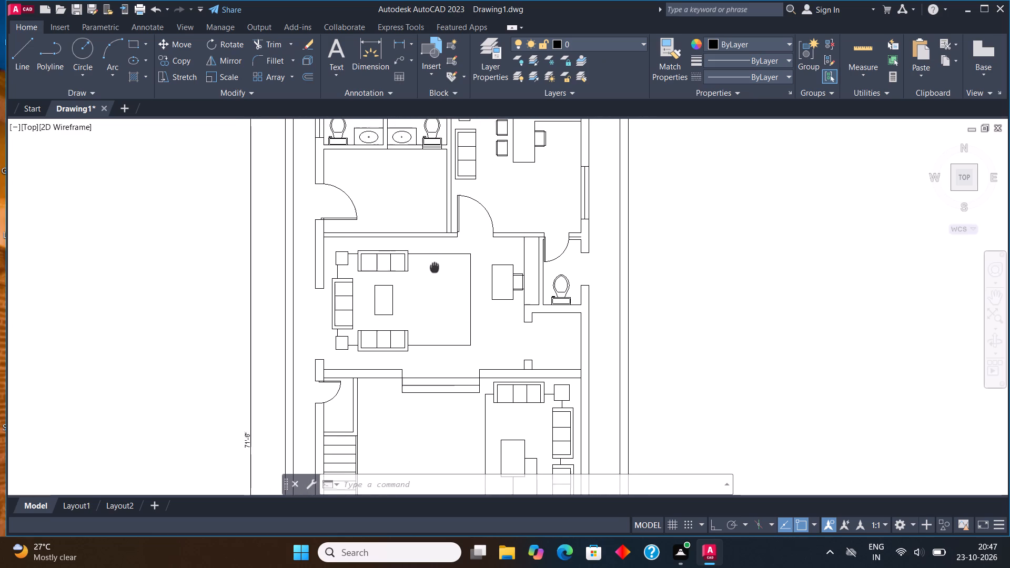
{"action": "middle_click_drag", "start_coordinate": [436, 269], "coordinate": [438, 272]}
{"action": "scroll", "coordinate": [428, 255], "scroll_direction": "down", "scroll_amount": 3}
{"action": "scroll", "coordinate": [436, 311], "scroll_direction": "up", "scroll_amount": 1}
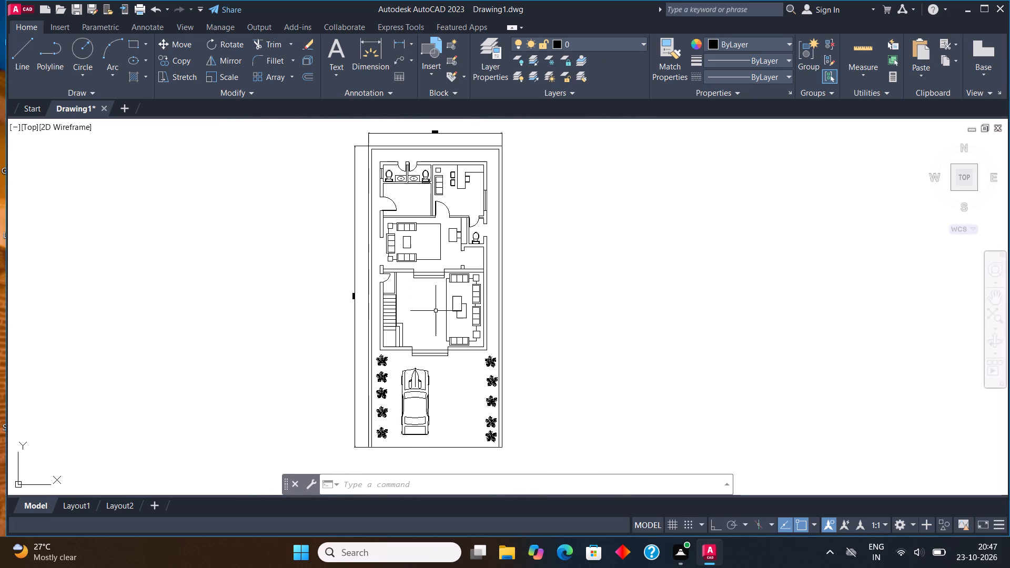
{"action": "middle_click_drag", "start_coordinate": [439, 376], "coordinate": [441, 359]}
{"action": "scroll", "coordinate": [441, 359], "scroll_direction": "up", "scroll_amount": 2}
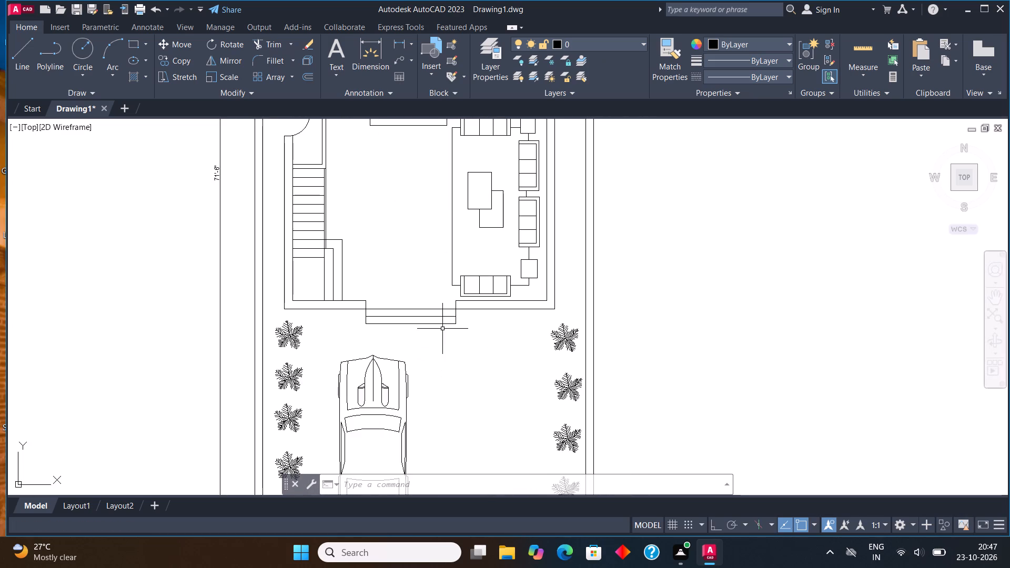
{"action": "middle_click_drag", "start_coordinate": [447, 319], "coordinate": [464, 417]}
{"action": "middle_click_drag", "start_coordinate": [477, 321], "coordinate": [479, 330]}
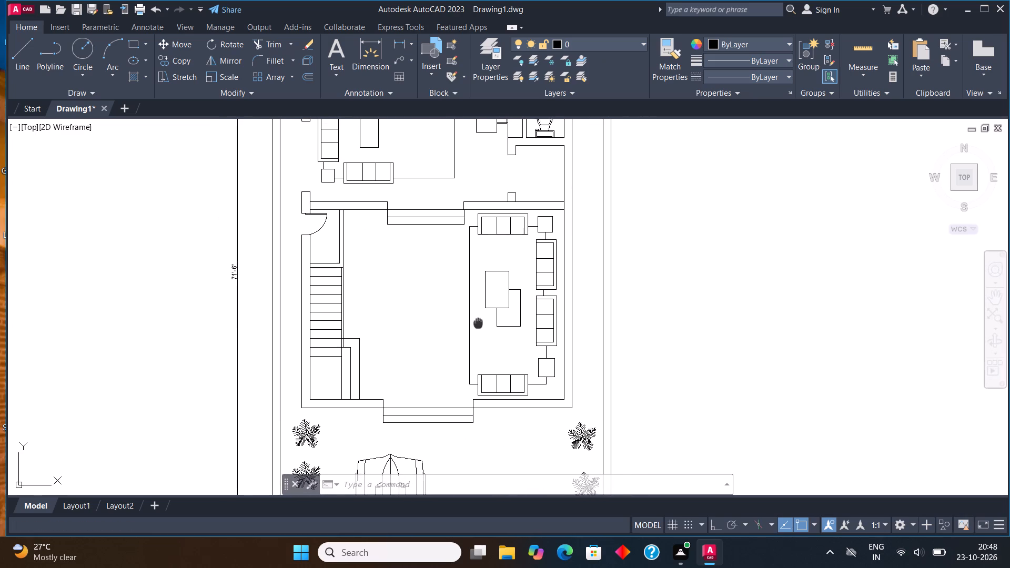
{"action": "middle_click_drag", "start_coordinate": [479, 330], "coordinate": [498, 430]}
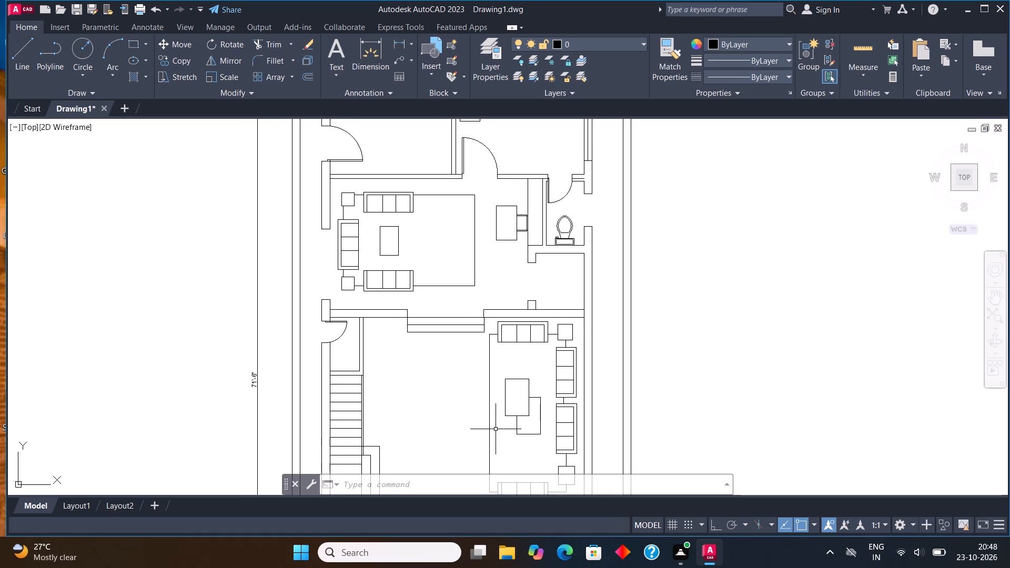
{"action": "middle_click_drag", "start_coordinate": [498, 283], "coordinate": [514, 401]}
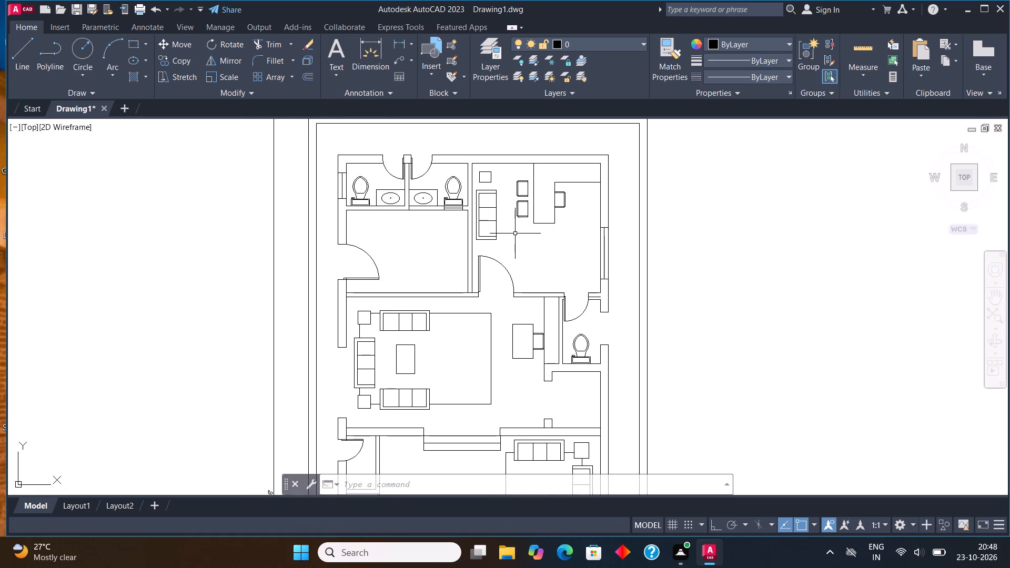
{"action": "middle_click_drag", "start_coordinate": [513, 238], "coordinate": [487, 330]}
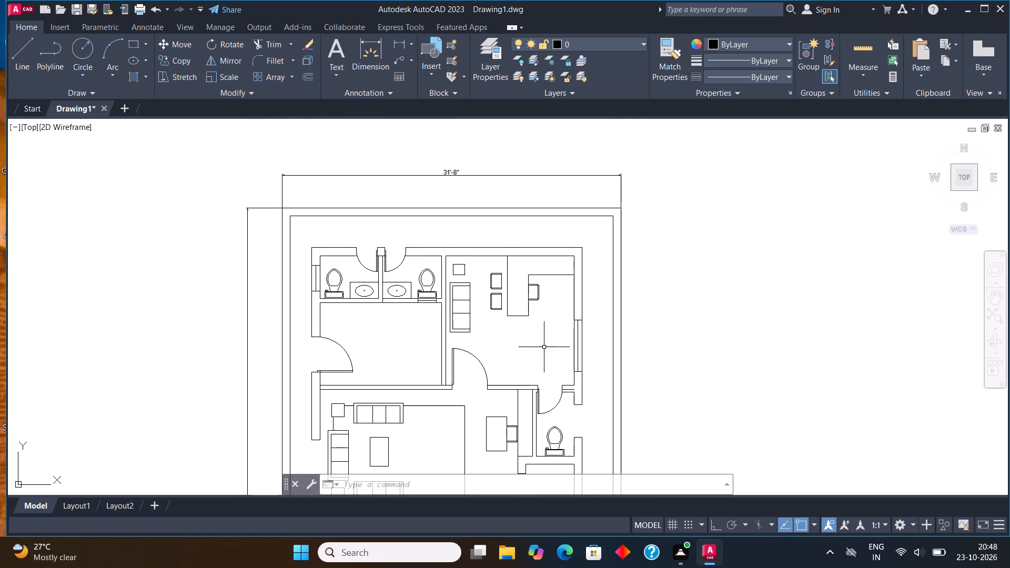
{"action": "middle_click_drag", "start_coordinate": [543, 347], "coordinate": [529, 314]}
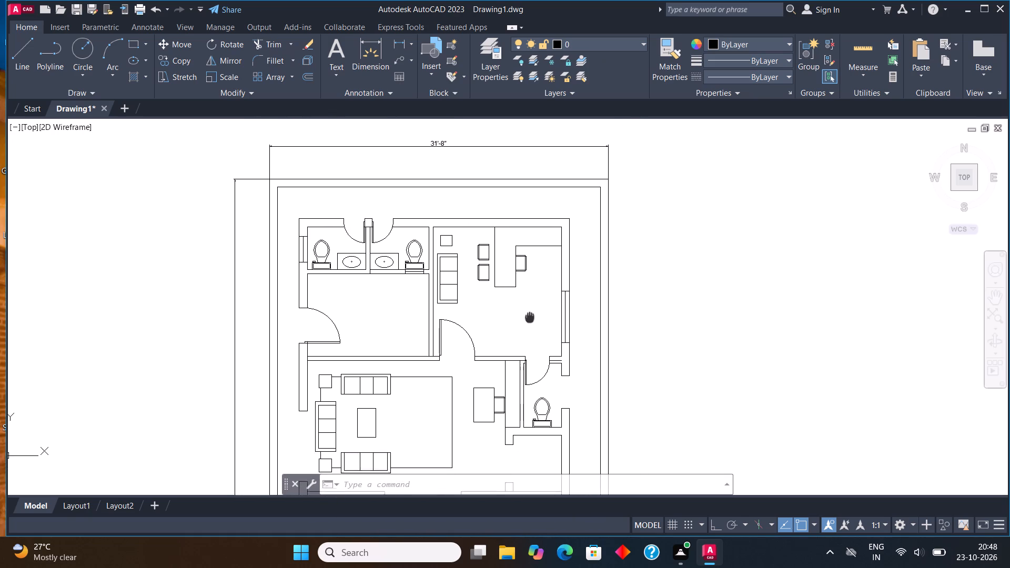
{"action": "middle_click_drag", "start_coordinate": [529, 314], "coordinate": [523, 255]}
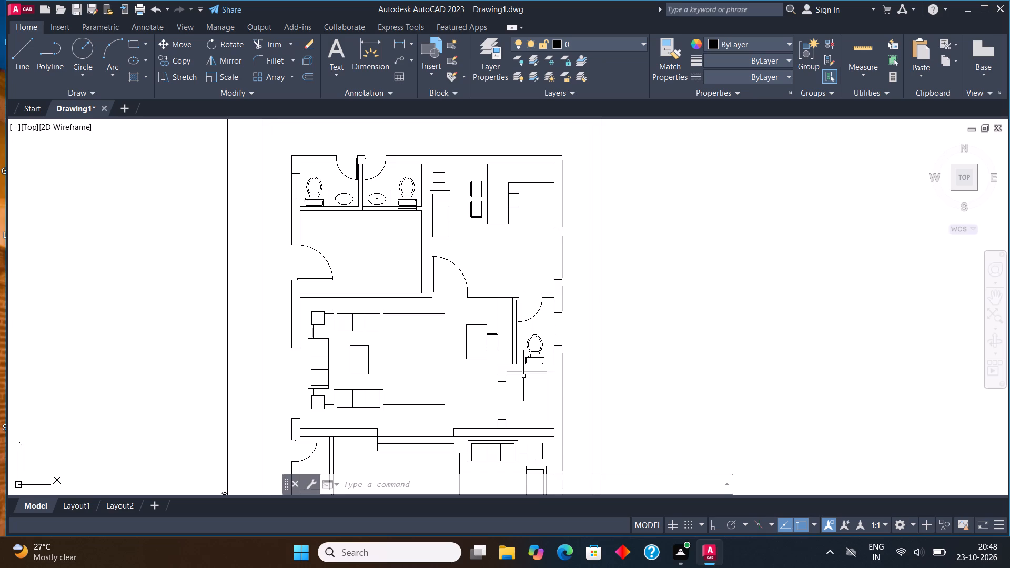
{"action": "middle_click_drag", "start_coordinate": [527, 397], "coordinate": [524, 356]}
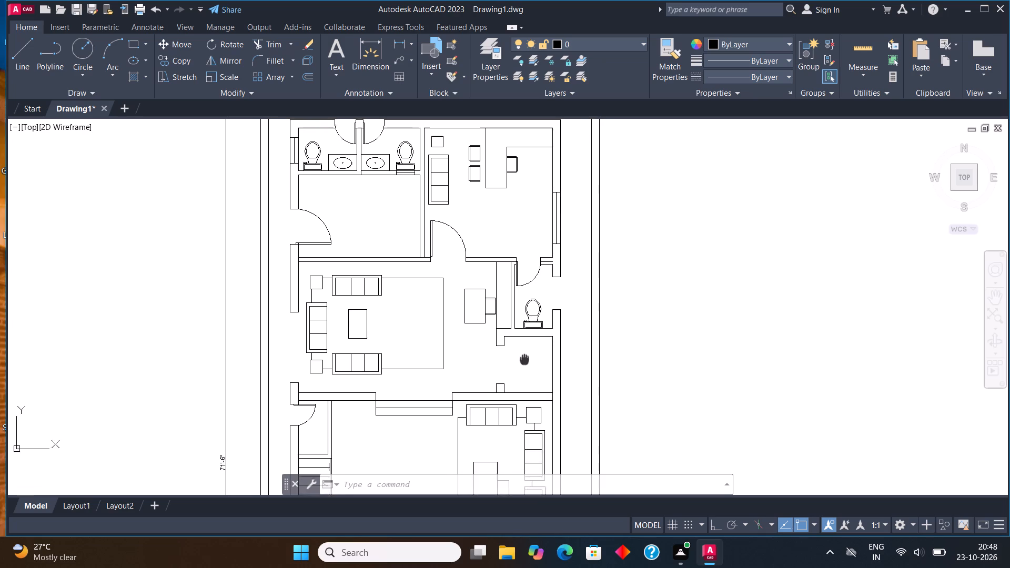
{"action": "middle_click_drag", "start_coordinate": [524, 356], "coordinate": [529, 175]}
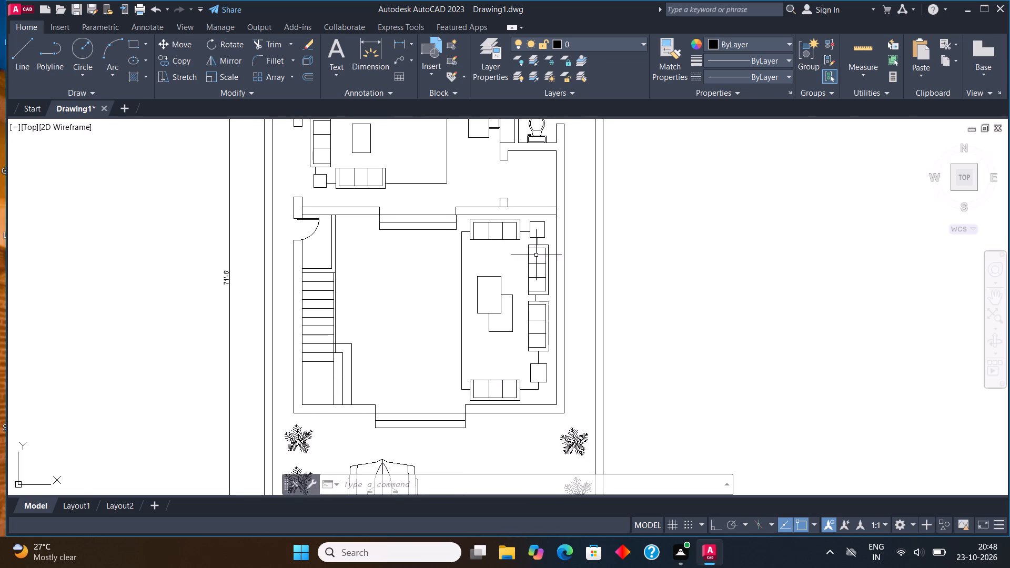
{"action": "scroll", "coordinate": [429, 383], "scroll_direction": "down", "scroll_amount": 1}
{"action": "middle_click_drag", "start_coordinate": [434, 302], "coordinate": [439, 409]}
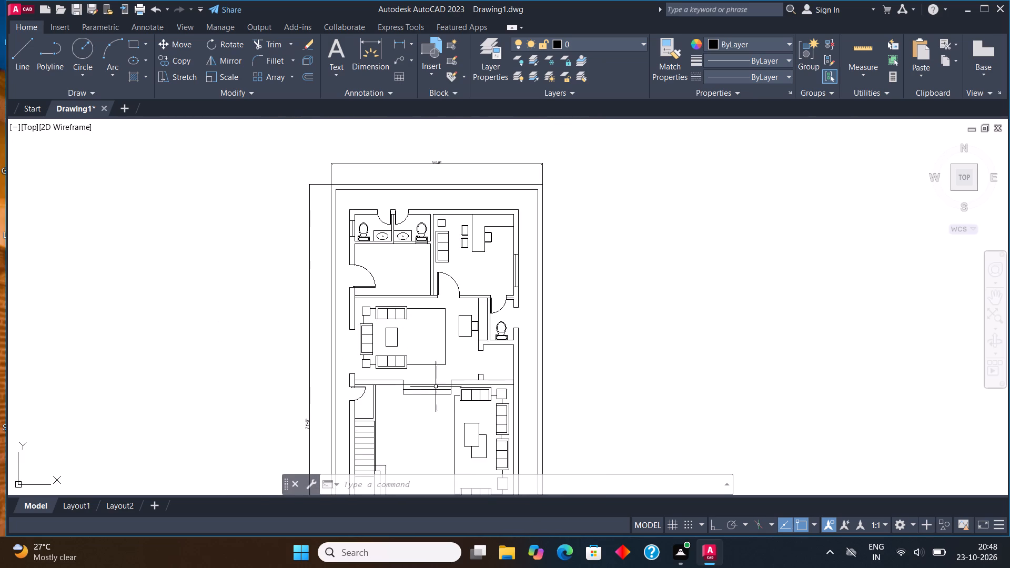
{"action": "scroll", "coordinate": [410, 225], "scroll_direction": "up", "scroll_amount": 2}
{"action": "scroll", "coordinate": [368, 288], "scroll_direction": "down", "scroll_amount": 3}
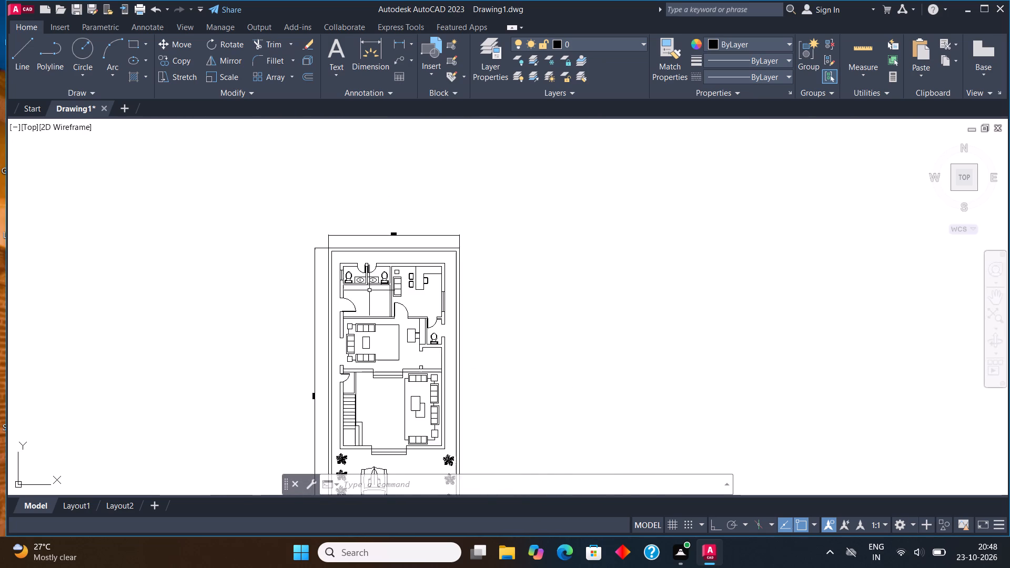
{"action": "scroll", "coordinate": [358, 329], "scroll_direction": "up", "scroll_amount": 3}
{"action": "scroll", "coordinate": [349, 323], "scroll_direction": "down", "scroll_amount": 2}
{"action": "scroll", "coordinate": [350, 229], "scroll_direction": "up", "scroll_amount": 2}
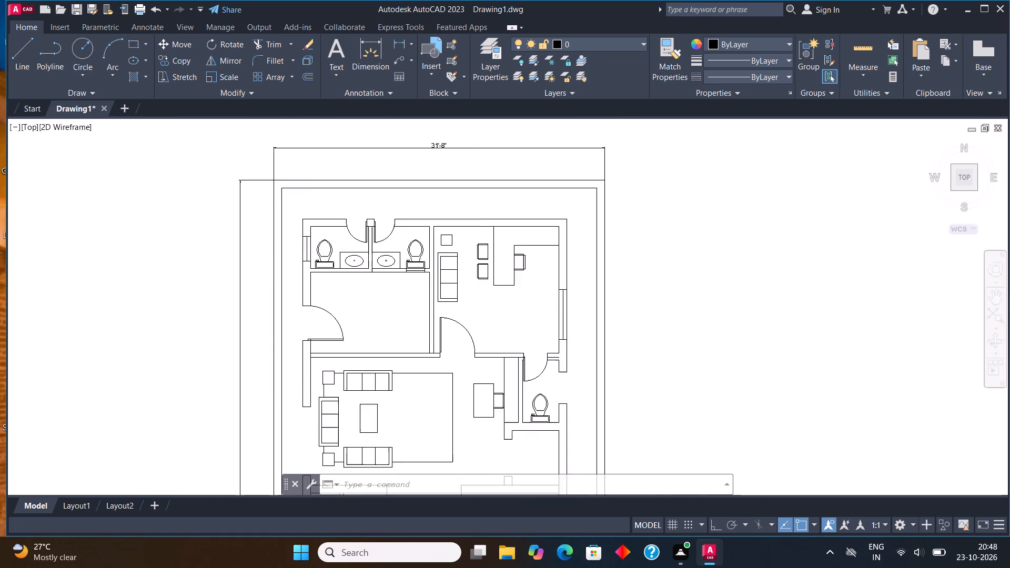
{"action": "scroll", "coordinate": [462, 167], "scroll_direction": "down", "scroll_amount": 4}
{"action": "scroll", "coordinate": [470, 210], "scroll_direction": "up", "scroll_amount": 3}
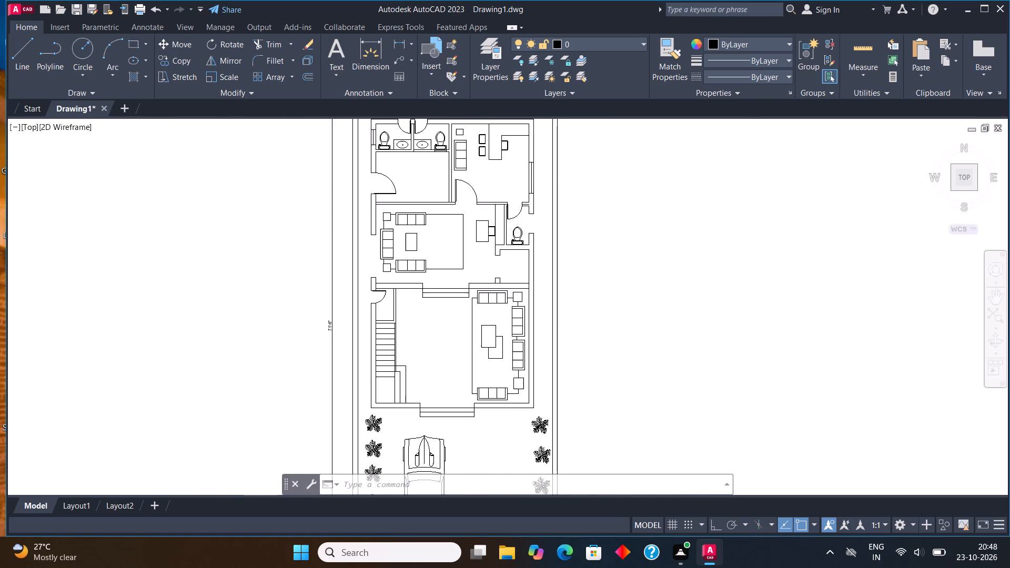
{"action": "middle_click_drag", "start_coordinate": [469, 273], "coordinate": [473, 380]}
Add a two-line multiline text label reading TOILET and 5'6"*4' above the first toilet's WC.
{"action": "left_click", "coordinate": [334, 57]}
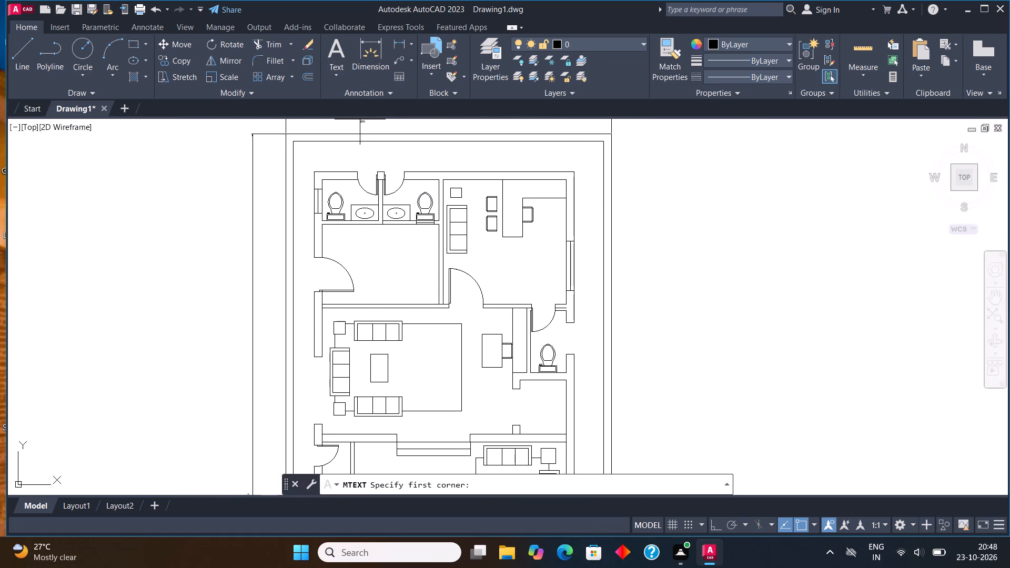
{"action": "scroll", "coordinate": [336, 189], "scroll_direction": "up", "scroll_amount": 5}
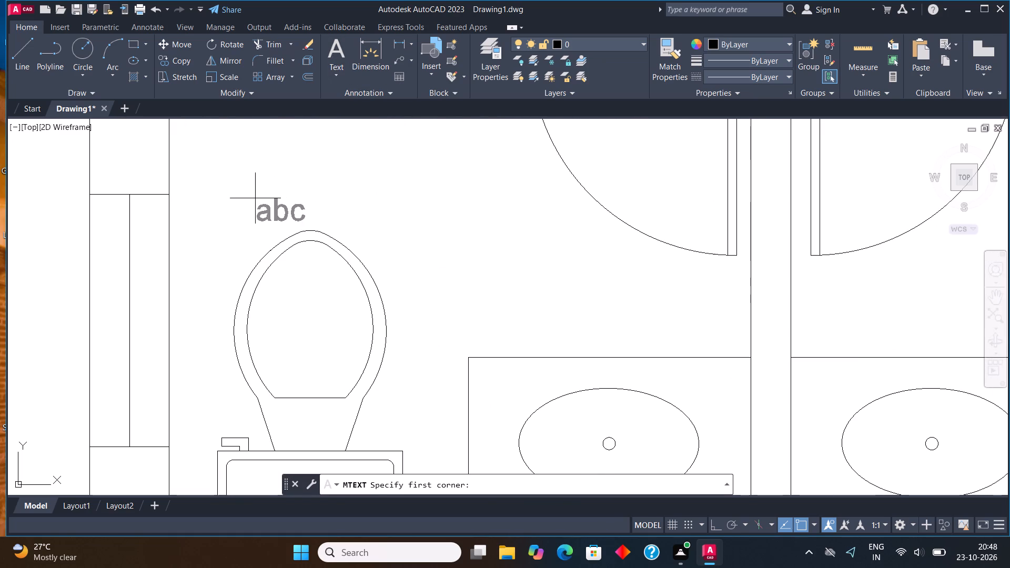
{"action": "left_click", "coordinate": [235, 204]}
{"action": "left_click", "coordinate": [390, 149]}
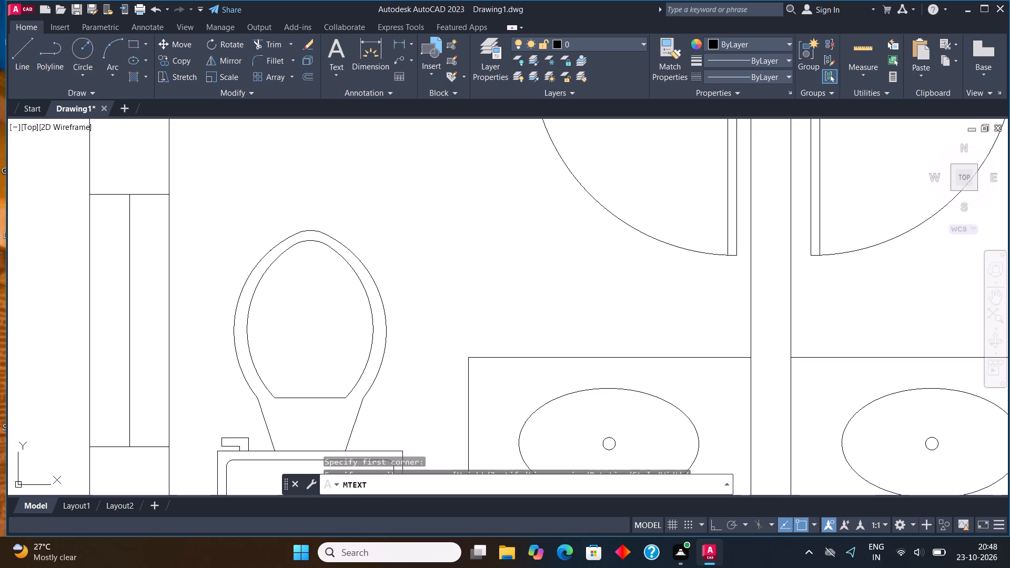
{"action": "type", "text": "TOILET"}
{"action": "key", "text": "Return"}
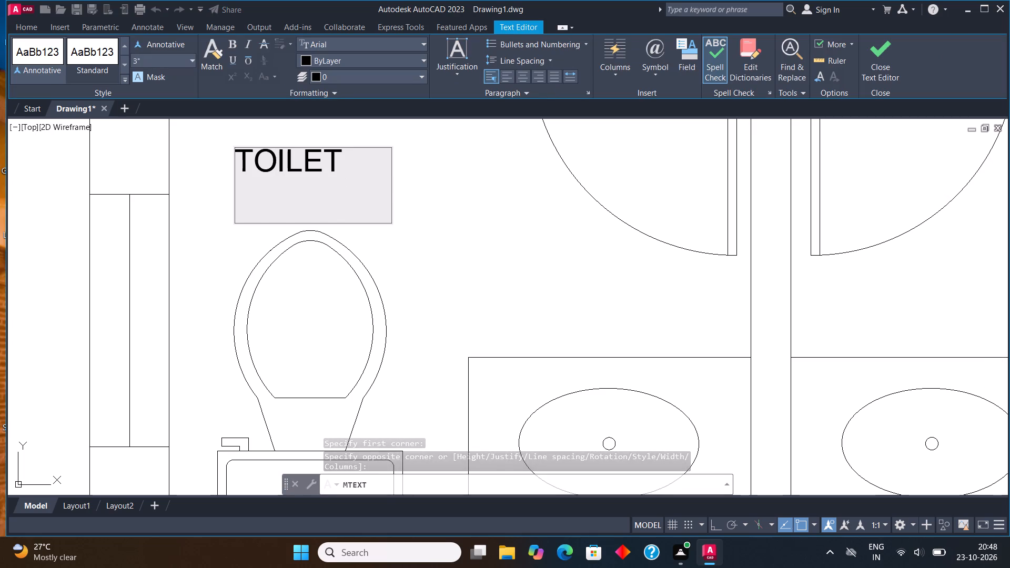
{"action": "type", "text": "5'6\"*"}
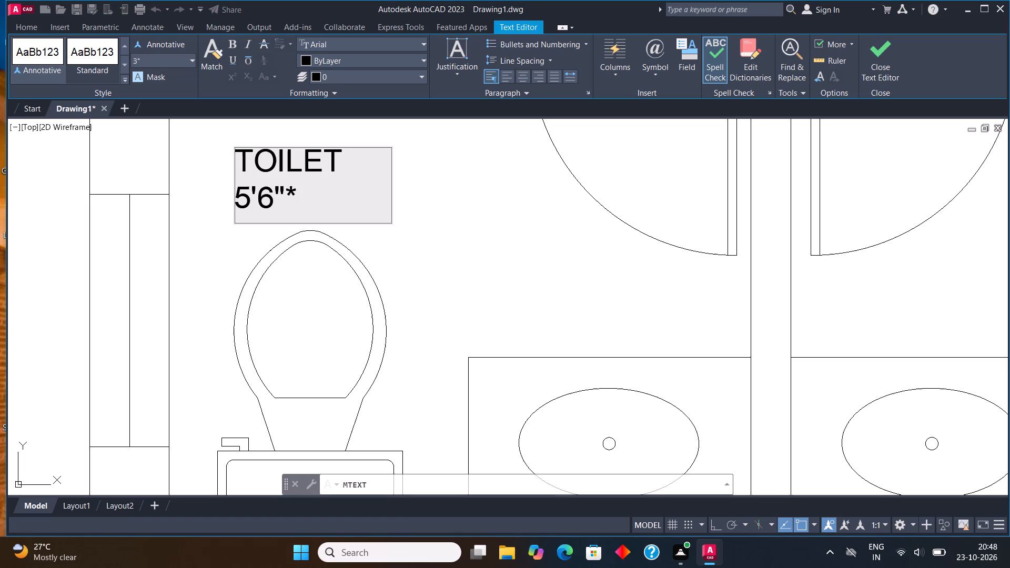
{"action": "type", "text": "4'"}
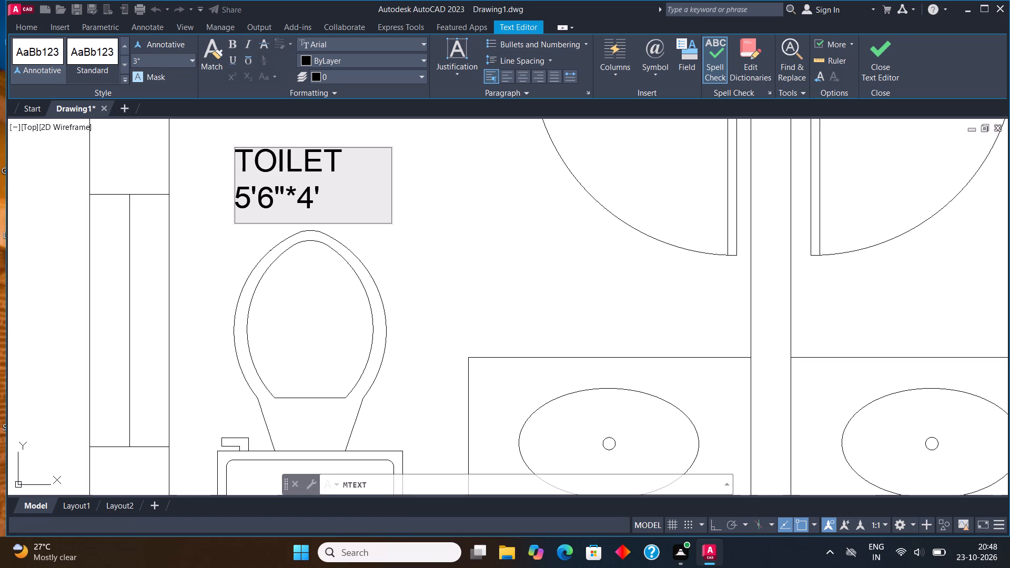
{"action": "left_click", "coordinate": [872, 66]}
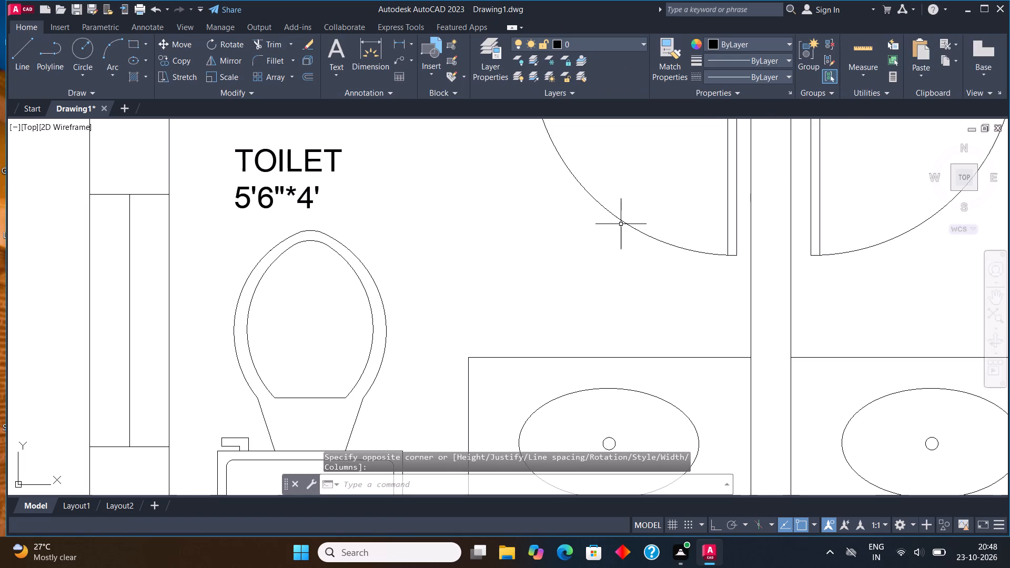
Scale the first toilet's text label up freehand to a little over twice its size.
{"action": "left_click", "coordinate": [284, 169]}
{"action": "scroll", "coordinate": [463, 265], "scroll_direction": "down", "scroll_amount": 4}
{"action": "scroll", "coordinate": [445, 255], "scroll_direction": "up", "scroll_amount": 3}
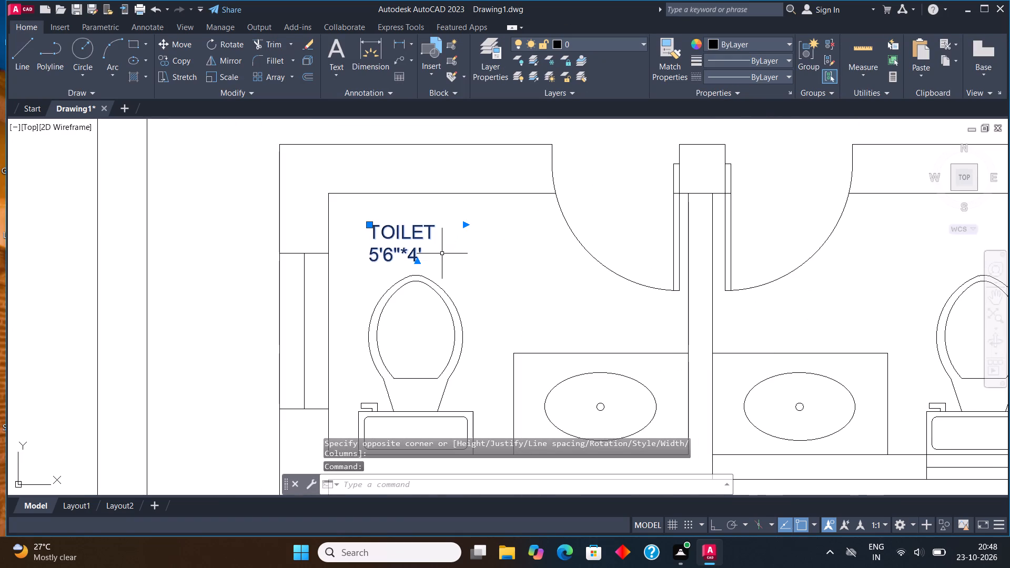
{"action": "left_click", "coordinate": [233, 75]}
{"action": "left_click", "coordinate": [413, 248]}
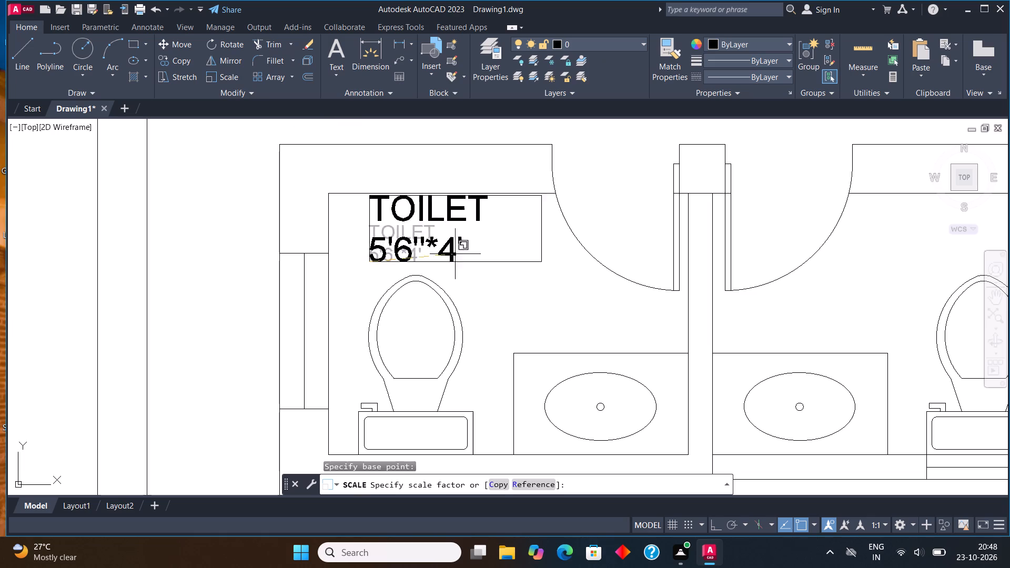
{"action": "left_click", "coordinate": [478, 257]}
Move the enlarged TOILET label clear of the walls, into the open area between the first toilet's WC and door swing.
{"action": "left_click", "coordinate": [444, 201]}
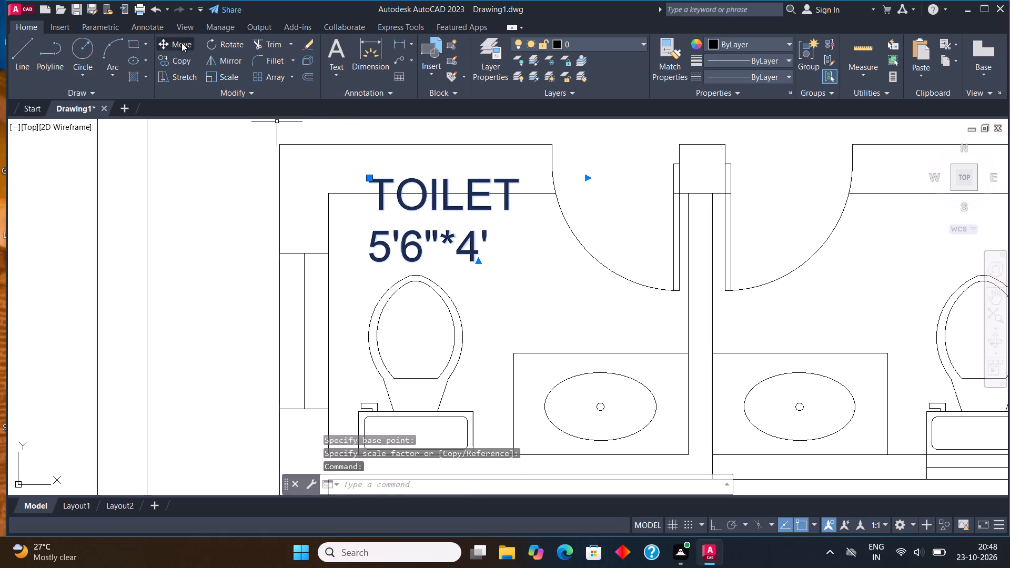
{"action": "left_click", "coordinate": [181, 43]}
{"action": "left_click_drag", "start_coordinate": [407, 208], "coordinate": [407, 219]}
{"action": "left_click", "coordinate": [433, 267]}
{"action": "left_click", "coordinate": [443, 255]}
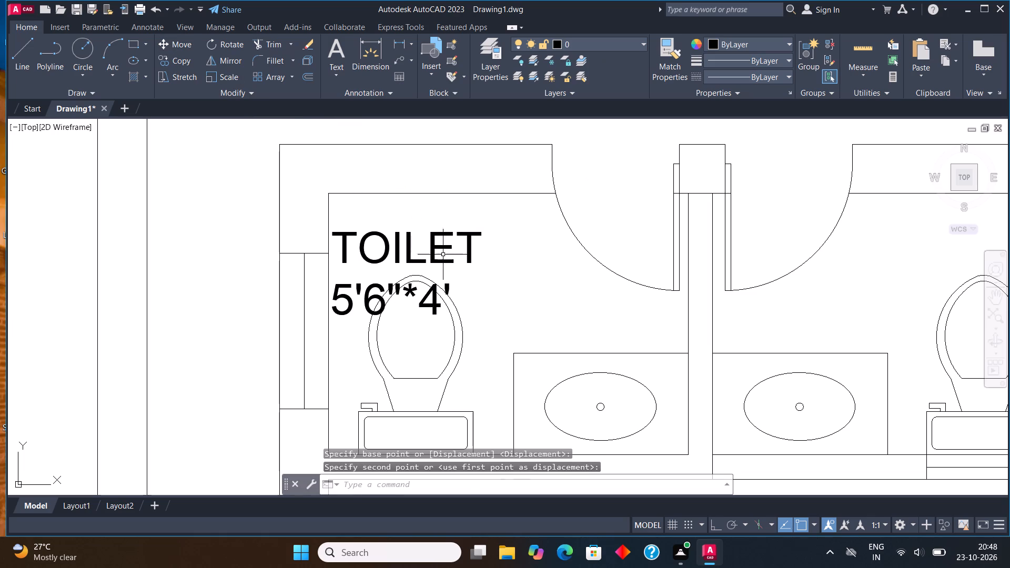
{"action": "left_click", "coordinate": [411, 216]}
{"action": "left_click", "coordinate": [169, 42]}
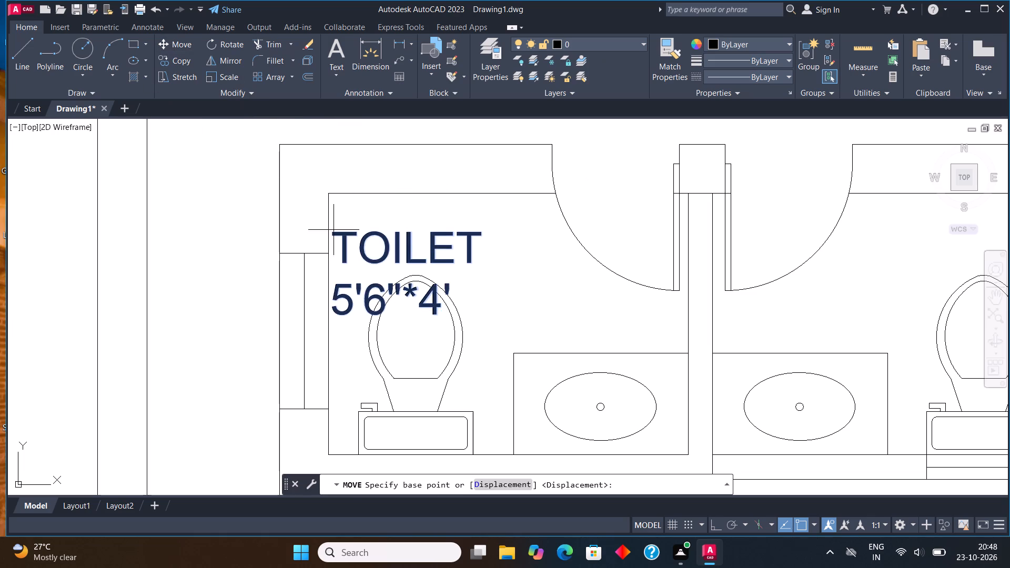
{"action": "left_click_drag", "start_coordinate": [349, 251], "coordinate": [361, 258]}
{"action": "left_click", "coordinate": [430, 269]}
{"action": "left_click", "coordinate": [406, 233]}
{"action": "left_click", "coordinate": [375, 243]}
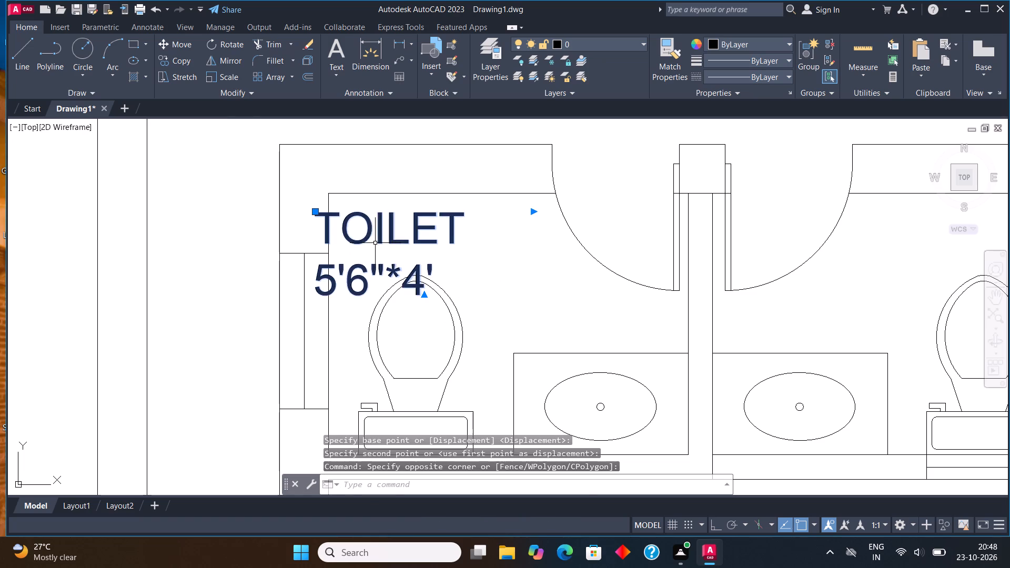
{"action": "left_click", "coordinate": [178, 46]}
{"action": "left_click", "coordinate": [355, 285]}
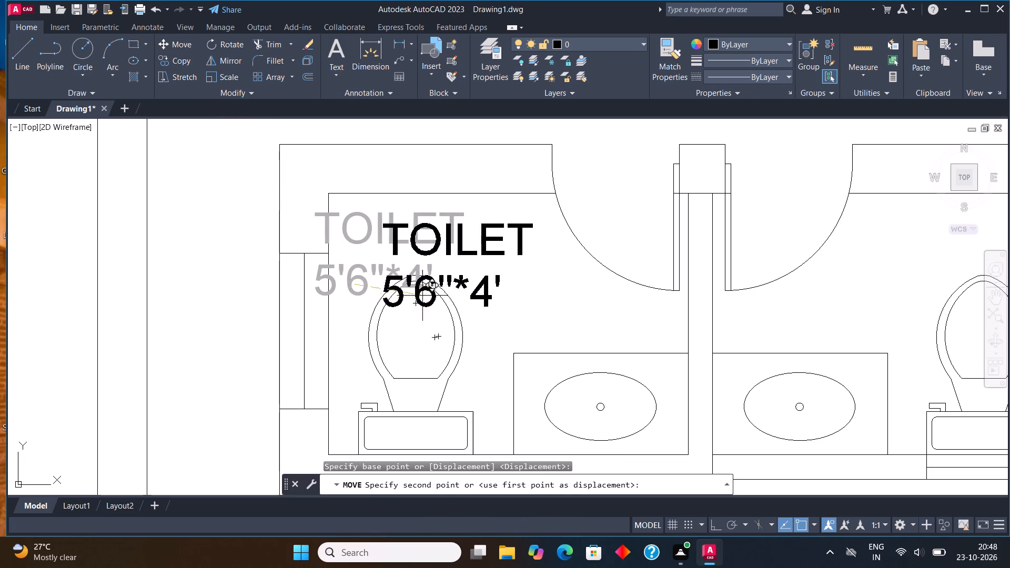
{"action": "left_click", "coordinate": [445, 322]}
Place the moved TOILET label beside the top of the first toilet's WC, below the door swing.
{"action": "left_click", "coordinate": [452, 279]}
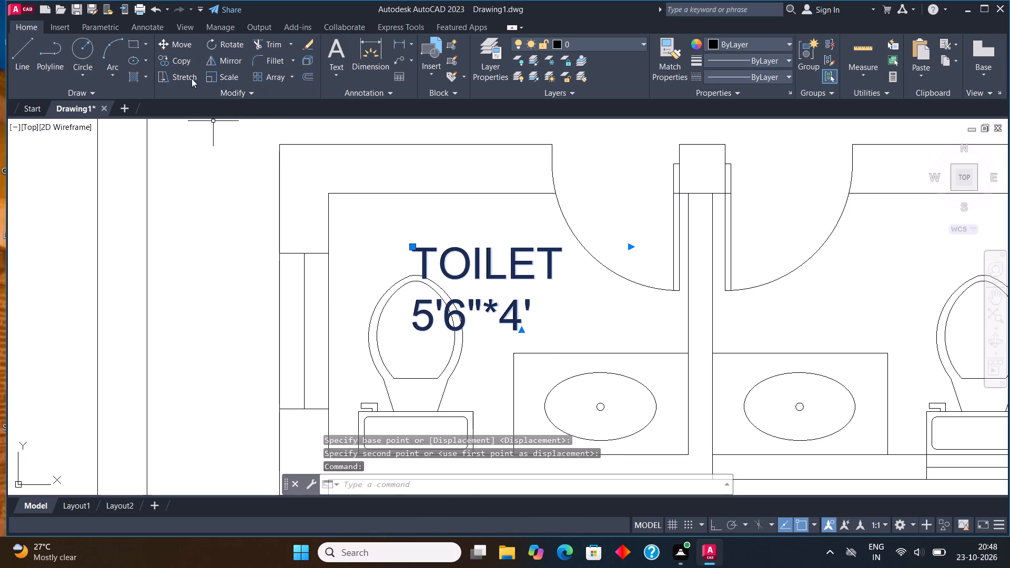
Copy the first toilet's TOILET label into the second toilet and the office's open floor below the desk.
{"action": "left_click", "coordinate": [183, 60]}
{"action": "left_click", "coordinate": [492, 287]}
{"action": "scroll", "coordinate": [344, 282], "scroll_direction": "down", "scroll_amount": 4}
{"action": "scroll", "coordinate": [481, 271], "scroll_direction": "up", "scroll_amount": 2}
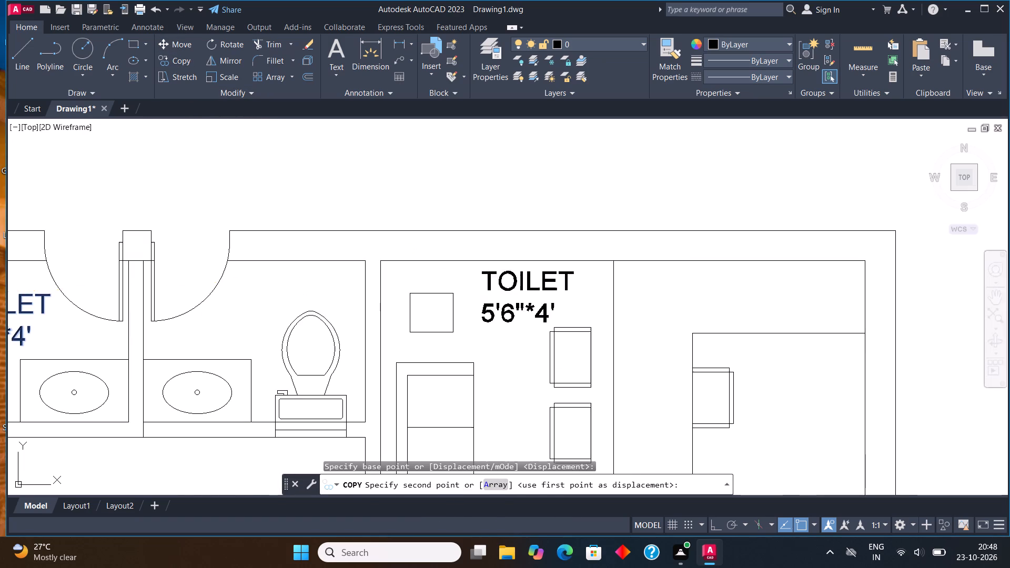
{"action": "scroll", "coordinate": [481, 271], "scroll_direction": "up", "scroll_amount": 1}
{"action": "left_click", "coordinate": [254, 281]}
{"action": "scroll", "coordinate": [291, 296], "scroll_direction": "down", "scroll_amount": 2}
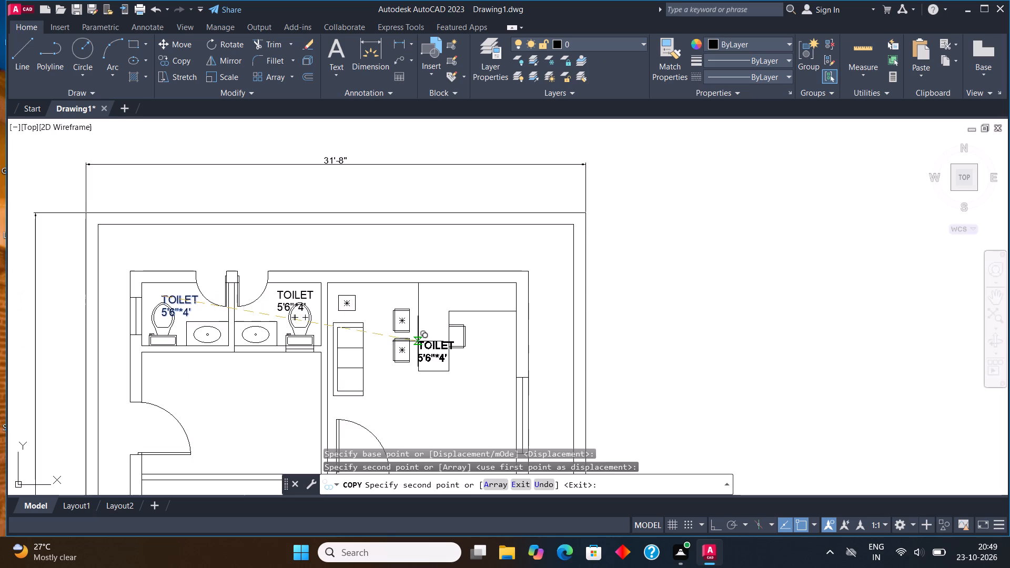
{"action": "middle_click_drag", "start_coordinate": [425, 345], "coordinate": [440, 241]}
{"action": "left_click", "coordinate": [436, 296]}
Copy the TOILET label into the middle sitting area, the small toilet beside it, and the recess below that toilet.
{"action": "scroll", "coordinate": [445, 243], "scroll_direction": "down", "scroll_amount": 2}
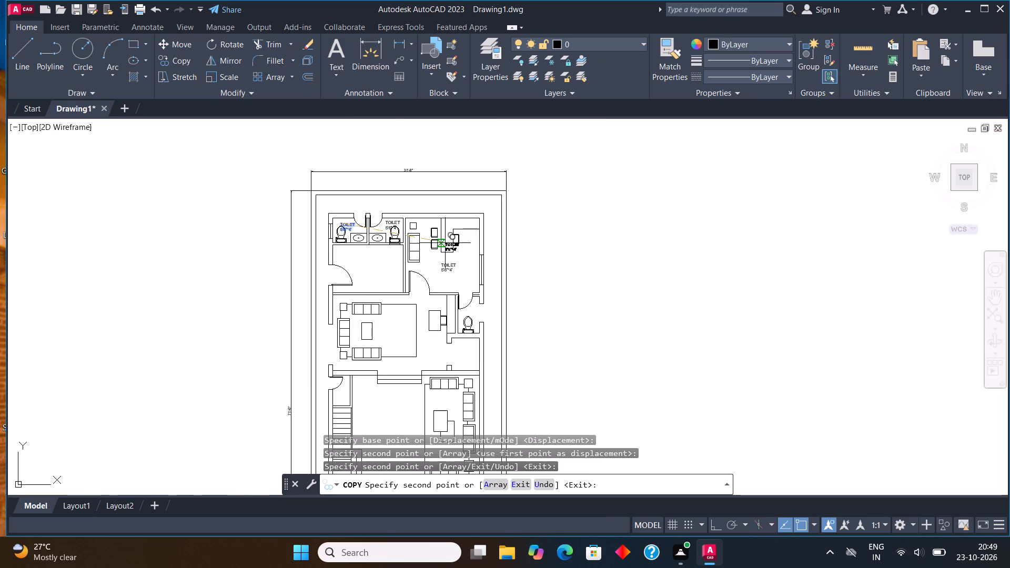
{"action": "scroll", "coordinate": [373, 341], "scroll_direction": "up", "scroll_amount": 2}
{"action": "left_click", "coordinate": [402, 309]}
{"action": "scroll", "coordinate": [409, 269], "scroll_direction": "down", "scroll_amount": 1}
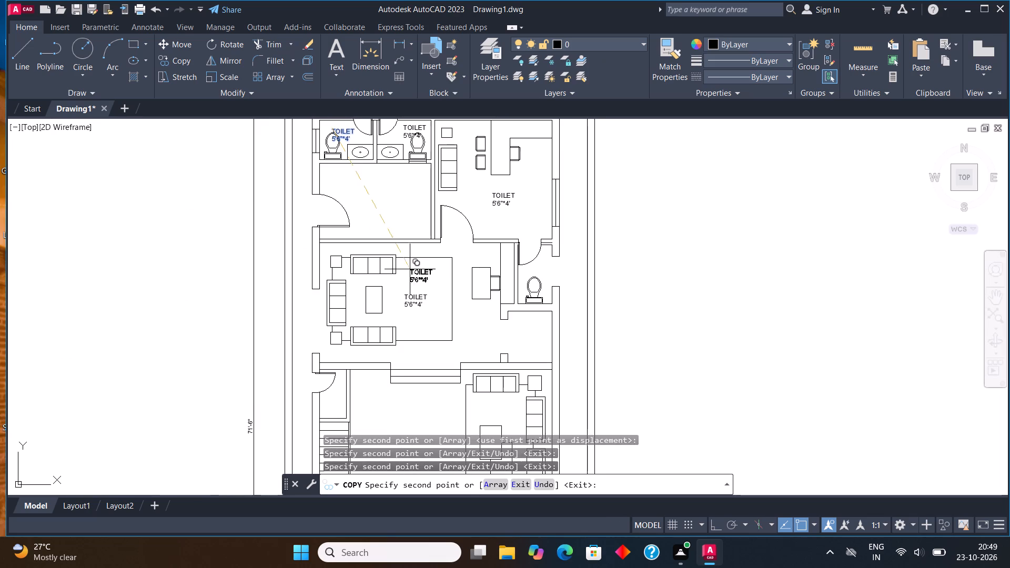
{"action": "scroll", "coordinate": [539, 262], "scroll_direction": "up", "scroll_amount": 4}
{"action": "left_click", "coordinate": [456, 257]}
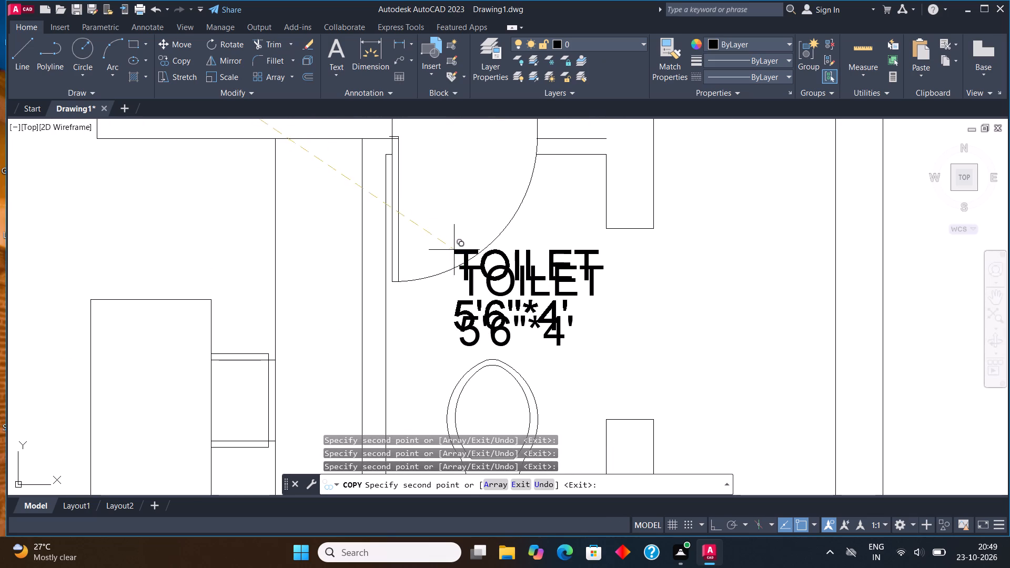
{"action": "scroll", "coordinate": [438, 218], "scroll_direction": "down", "scroll_amount": 3}
{"action": "scroll", "coordinate": [430, 320], "scroll_direction": "up", "scroll_amount": 1}
{"action": "left_click", "coordinate": [427, 343]}
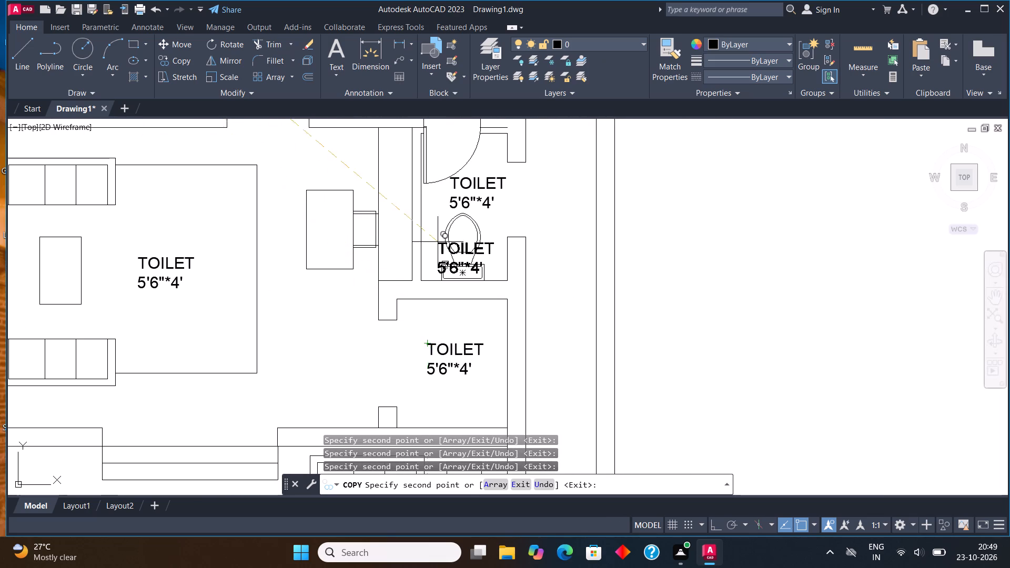
Copy the TOILET label into the centre of the front hall and the small room above the staircase.
{"action": "scroll", "coordinate": [438, 224], "scroll_direction": "down", "scroll_amount": 3}
{"action": "scroll", "coordinate": [371, 341], "scroll_direction": "up", "scroll_amount": 2}
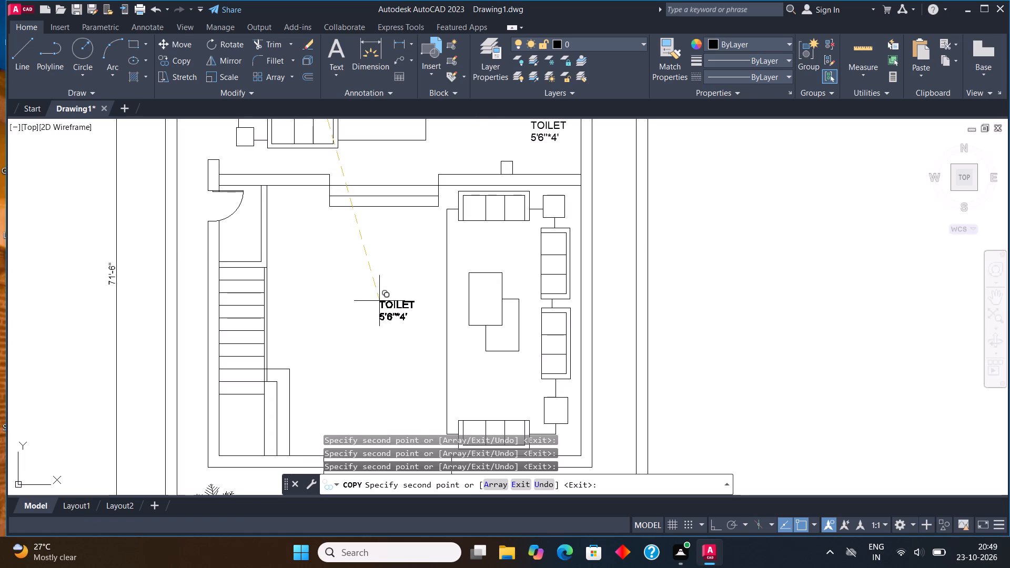
{"action": "left_click", "coordinate": [379, 301]}
{"action": "scroll", "coordinate": [399, 331], "scroll_direction": "down", "scroll_amount": 2}
{"action": "scroll", "coordinate": [335, 287], "scroll_direction": "up", "scroll_amount": 3}
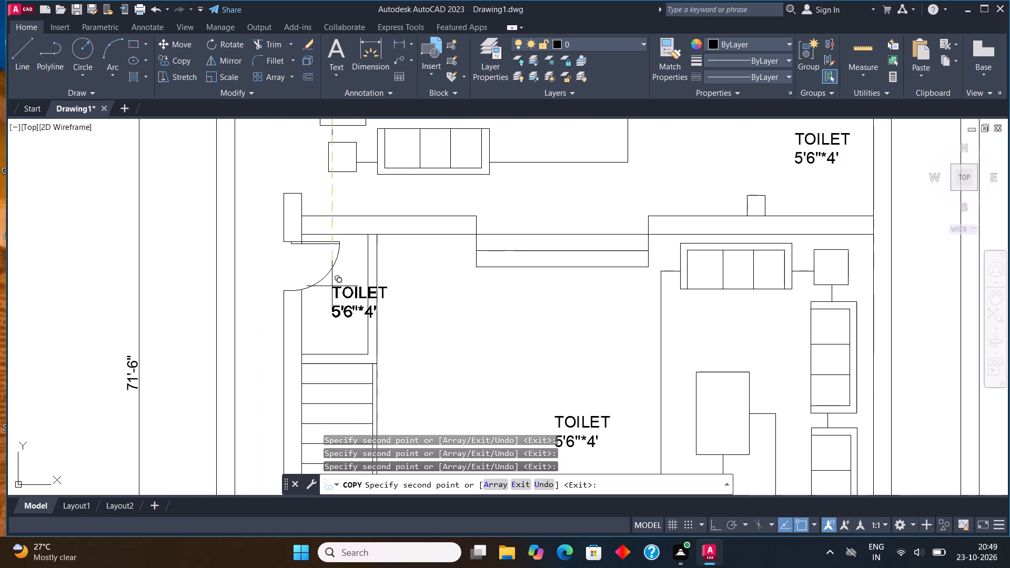
{"action": "left_click", "coordinate": [305, 281]}
Copy the TOILET label to both sides of the front entrance steps, just outside the front wall.
{"action": "scroll", "coordinate": [302, 235], "scroll_direction": "down", "scroll_amount": 3}
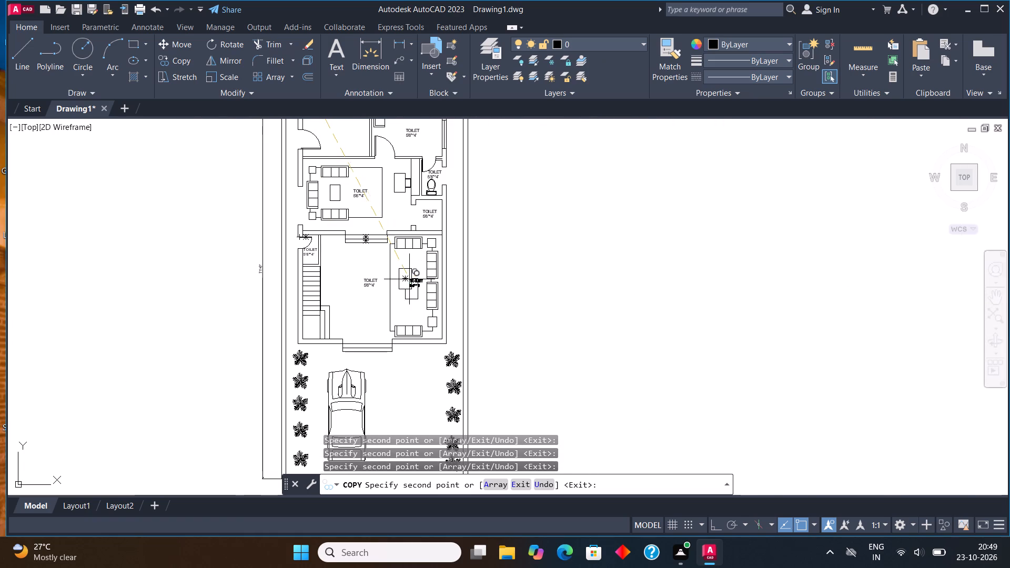
{"action": "middle_click_drag", "start_coordinate": [436, 326], "coordinate": [449, 273]}
{"action": "scroll", "coordinate": [426, 295], "scroll_direction": "up", "scroll_amount": 4}
{"action": "left_click", "coordinate": [423, 282]}
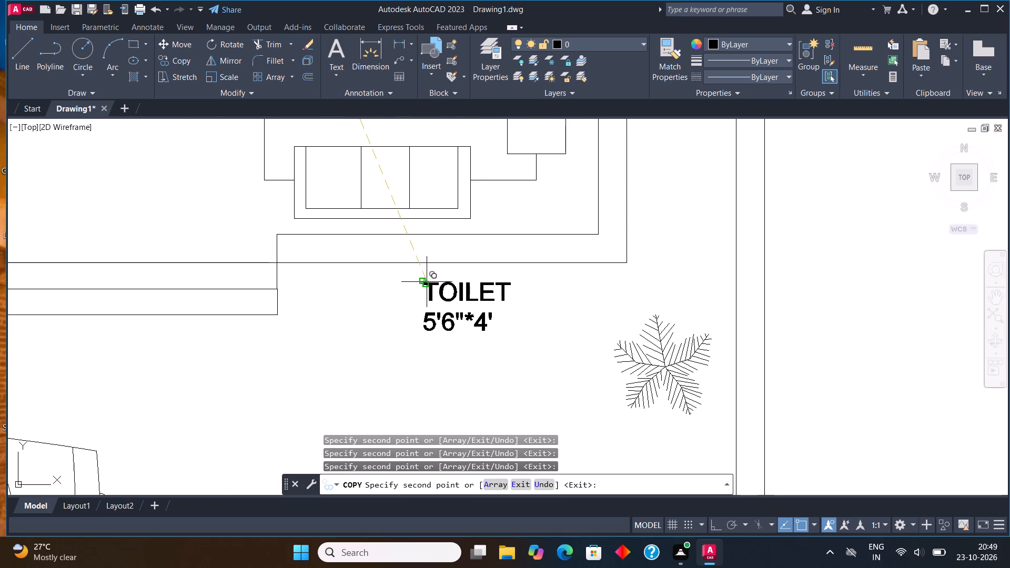
{"action": "scroll", "coordinate": [456, 280], "scroll_direction": "down", "scroll_amount": 3}
{"action": "scroll", "coordinate": [291, 287], "scroll_direction": "up", "scroll_amount": 3}
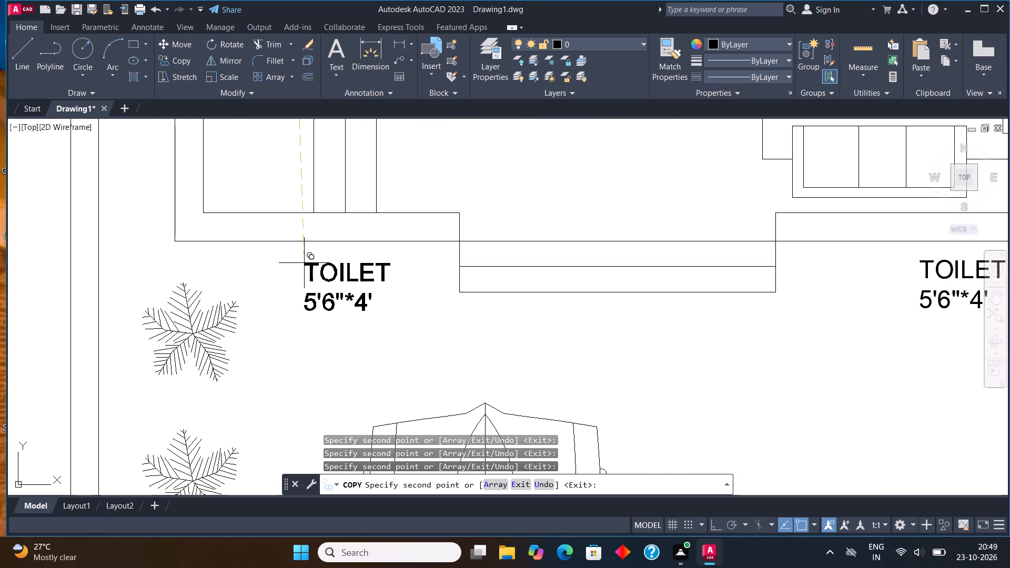
{"action": "left_click", "coordinate": [304, 263]}
Copy the TOILET label to just below the plot's front boundary, beyond the parking area.
{"action": "scroll", "coordinate": [320, 290], "scroll_direction": "down", "scroll_amount": 2}
{"action": "middle_click_drag", "start_coordinate": [450, 180], "coordinate": [419, 261]}
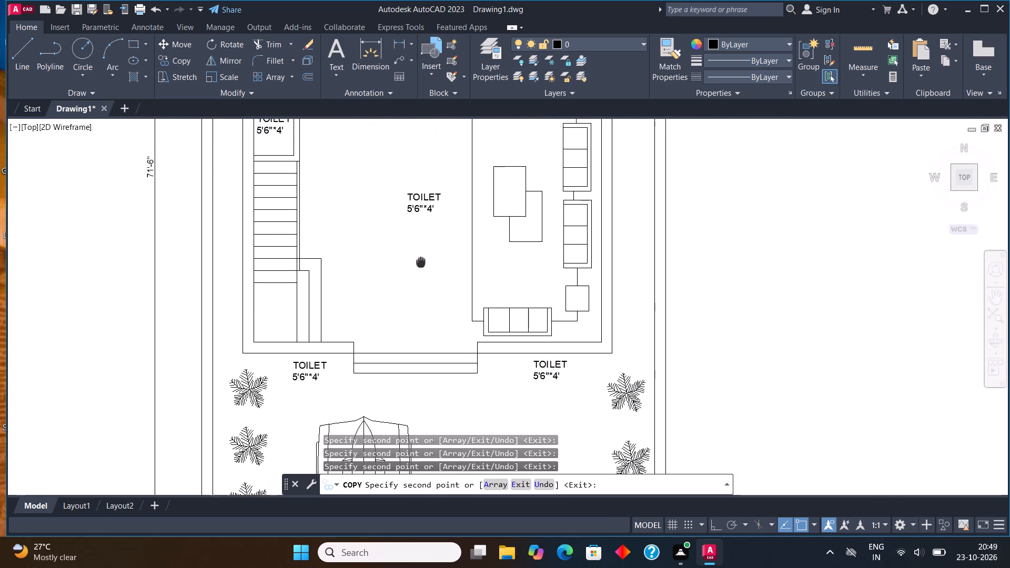
{"action": "middle_click_drag", "start_coordinate": [419, 261], "coordinate": [393, 278]}
{"action": "scroll", "coordinate": [404, 289], "scroll_direction": "down", "scroll_amount": 1}
{"action": "middle_click_drag", "start_coordinate": [486, 211], "coordinate": [479, 250]}
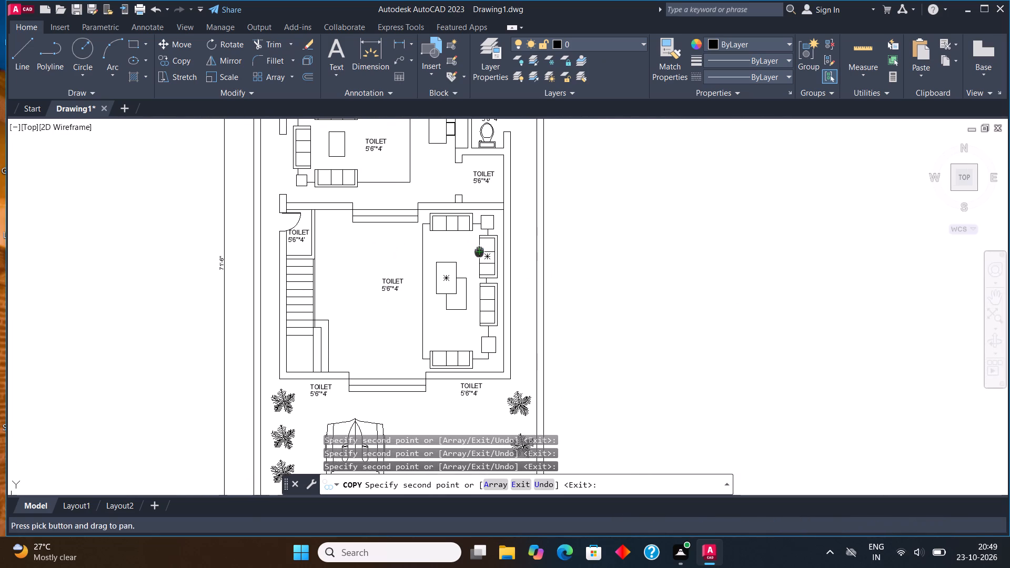
{"action": "middle_click_drag", "start_coordinate": [500, 317], "coordinate": [500, 246]}
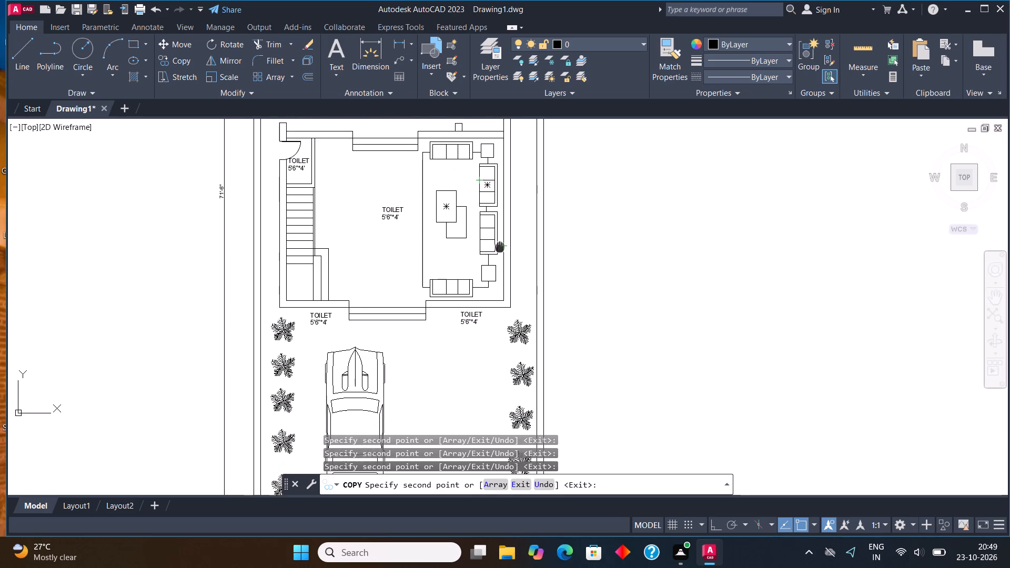
{"action": "middle_click_drag", "start_coordinate": [500, 246], "coordinate": [505, 148]}
{"action": "scroll", "coordinate": [473, 209], "scroll_direction": "down", "scroll_amount": 2}
{"action": "scroll", "coordinate": [381, 305], "scroll_direction": "up", "scroll_amount": 3}
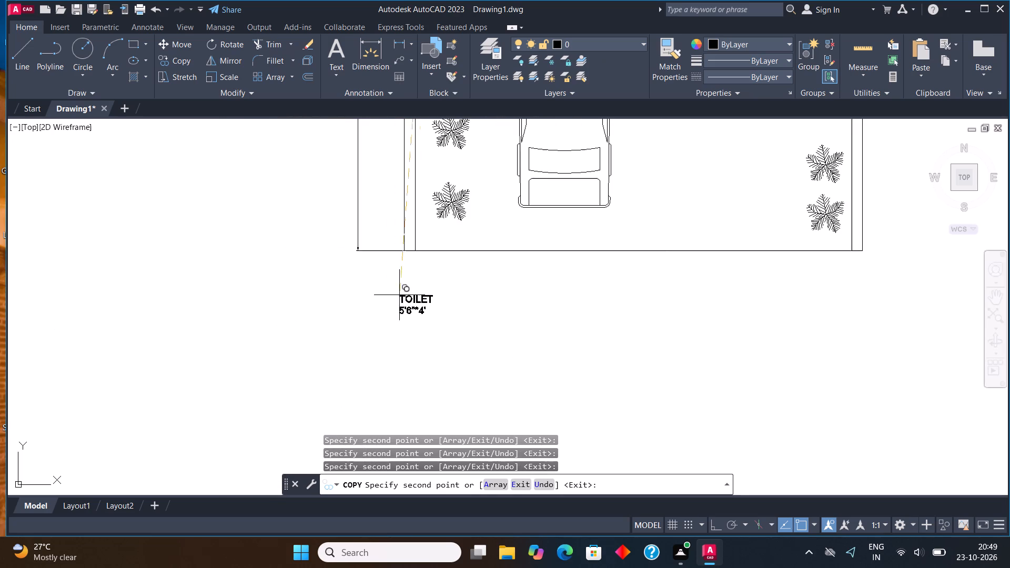
{"action": "left_click", "coordinate": [425, 278]}
Look over the copied labels from the parking area up to the toilets, and end the copying.
{"action": "scroll", "coordinate": [370, 328], "scroll_direction": "down", "scroll_amount": 2}
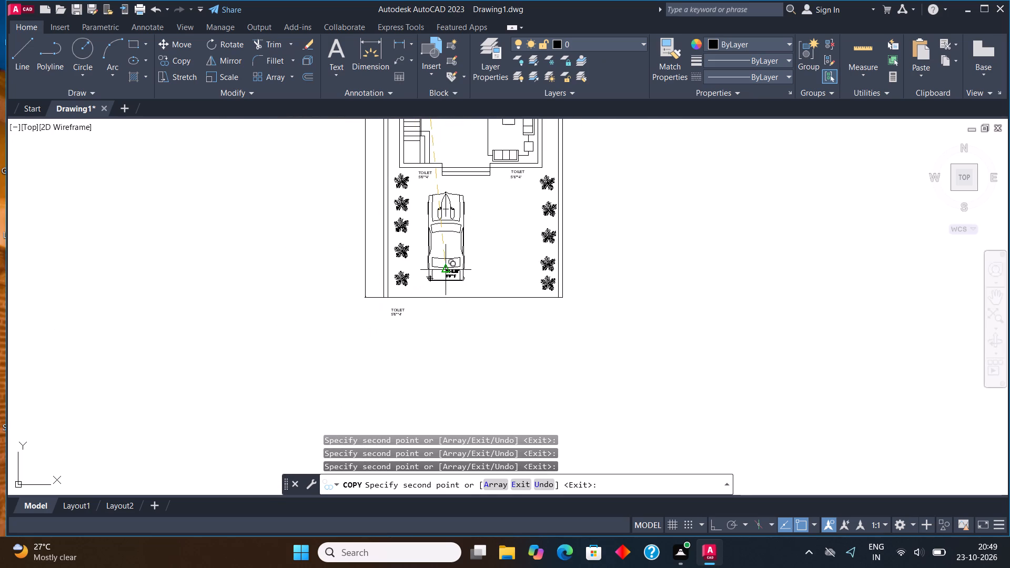
{"action": "middle_click_drag", "start_coordinate": [450, 276], "coordinate": [450, 352]}
{"action": "scroll", "coordinate": [454, 309], "scroll_direction": "down", "scroll_amount": 1}
{"action": "middle_click_drag", "start_coordinate": [464, 269], "coordinate": [463, 336]}
{"action": "scroll", "coordinate": [462, 323], "scroll_direction": "up", "scroll_amount": 1}
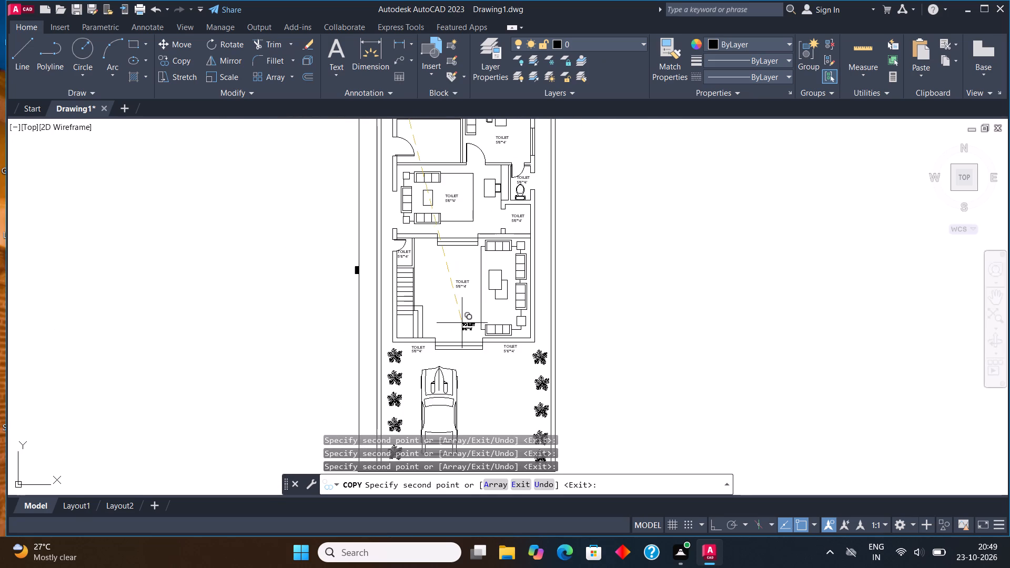
{"action": "scroll", "coordinate": [461, 323], "scroll_direction": "down", "scroll_amount": 2}
{"action": "scroll", "coordinate": [462, 247], "scroll_direction": "up", "scroll_amount": 3}
{"action": "middle_click_drag", "start_coordinate": [462, 249], "coordinate": [462, 321]}
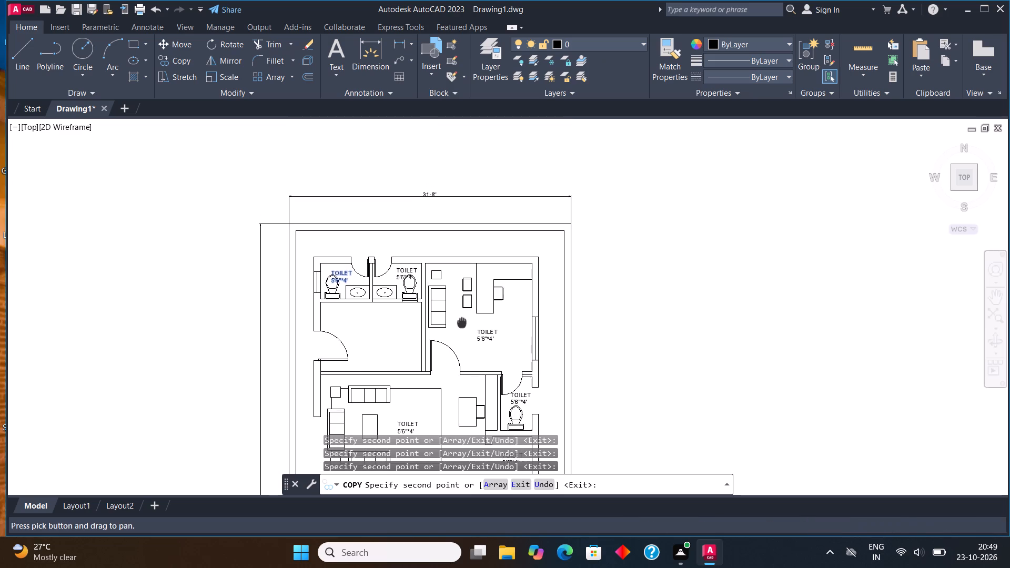
{"action": "key", "text": "Escape"}
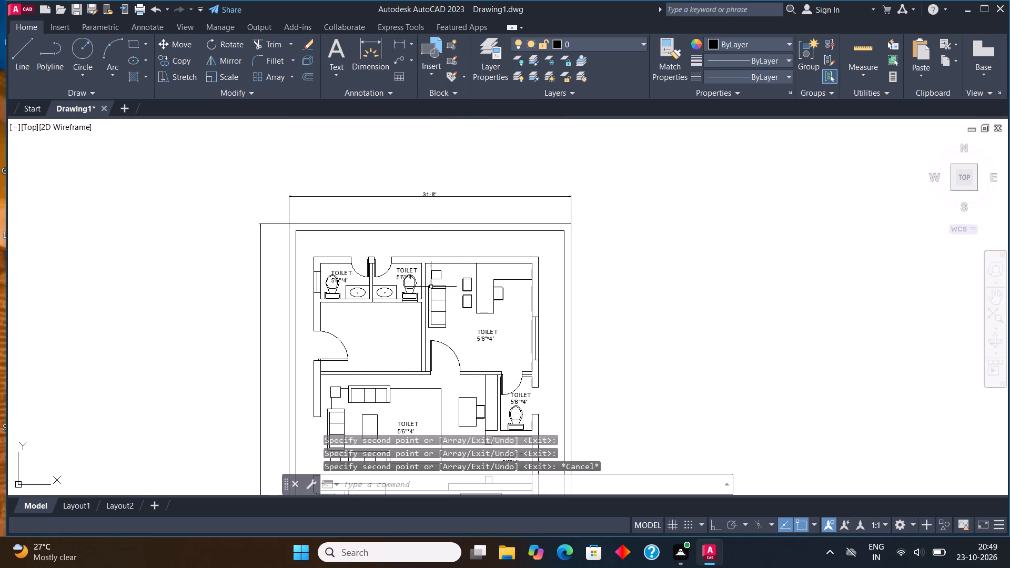
Replace the text of the label copied into the office with OFFICE ROOM.
{"action": "scroll", "coordinate": [413, 281], "scroll_direction": "up", "scroll_amount": 3}
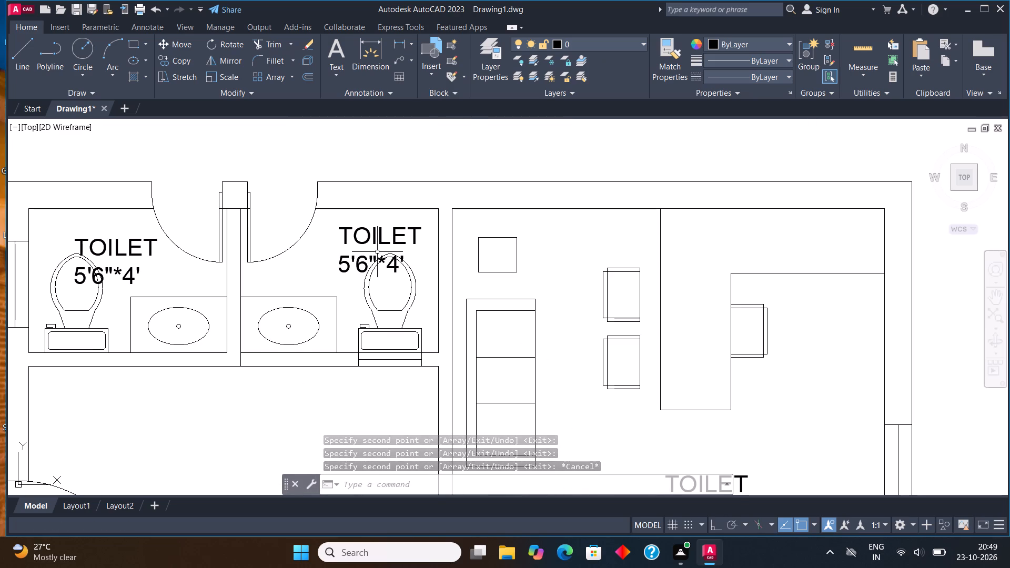
{"action": "middle_click_drag", "start_coordinate": [377, 251], "coordinate": [450, 264]}
{"action": "scroll", "coordinate": [444, 251], "scroll_direction": "up", "scroll_amount": 1}
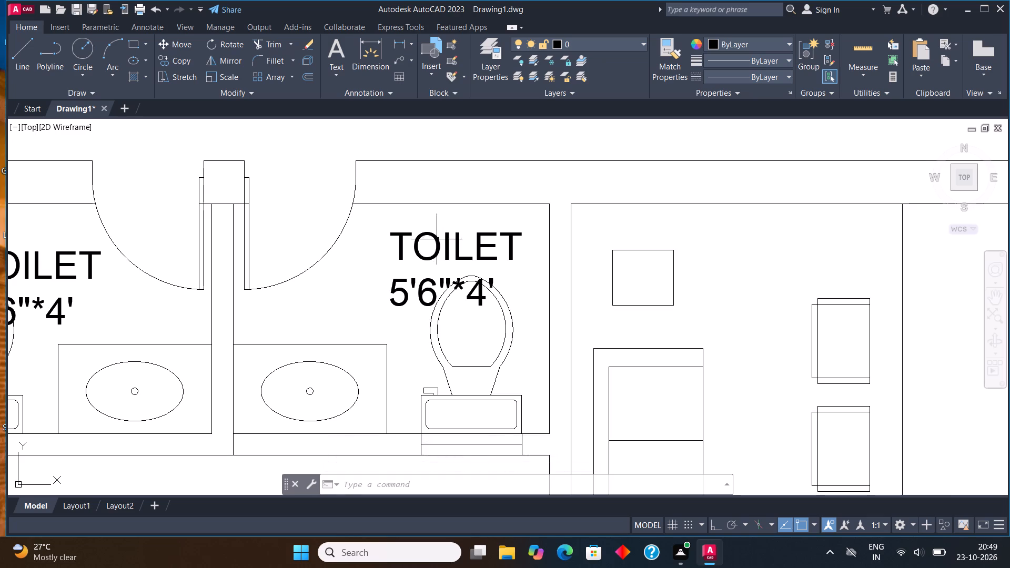
{"action": "scroll", "coordinate": [432, 210], "scroll_direction": "down", "scroll_amount": 3}
{"action": "scroll", "coordinate": [593, 343], "scroll_direction": "up", "scroll_amount": 2}
{"action": "middle_click_drag", "start_coordinate": [585, 342], "coordinate": [517, 360]}
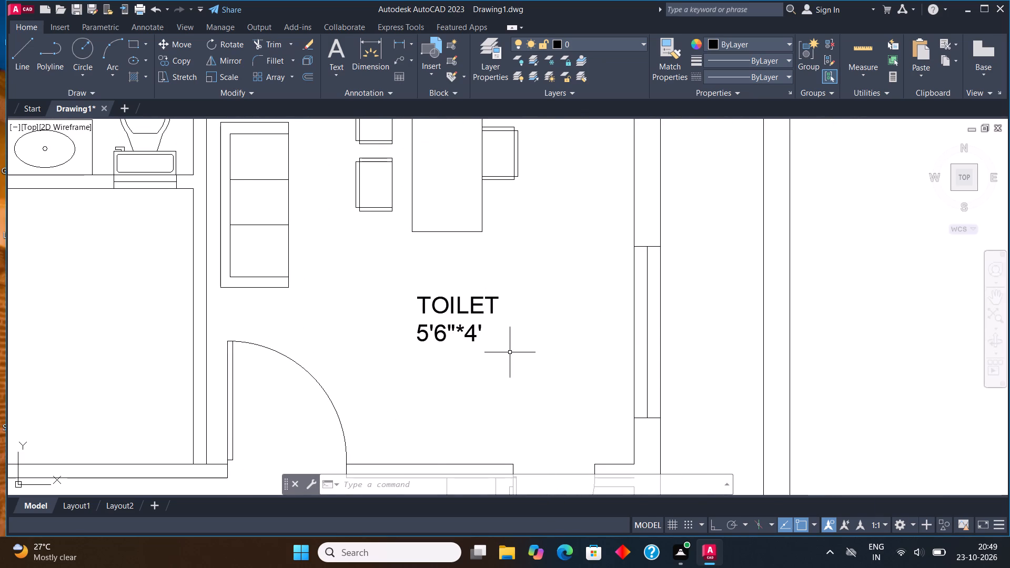
{"action": "left_click", "coordinate": [429, 316]}
{"action": "left_click", "coordinate": [421, 305]}
{"action": "right_click", "coordinate": [439, 316]}
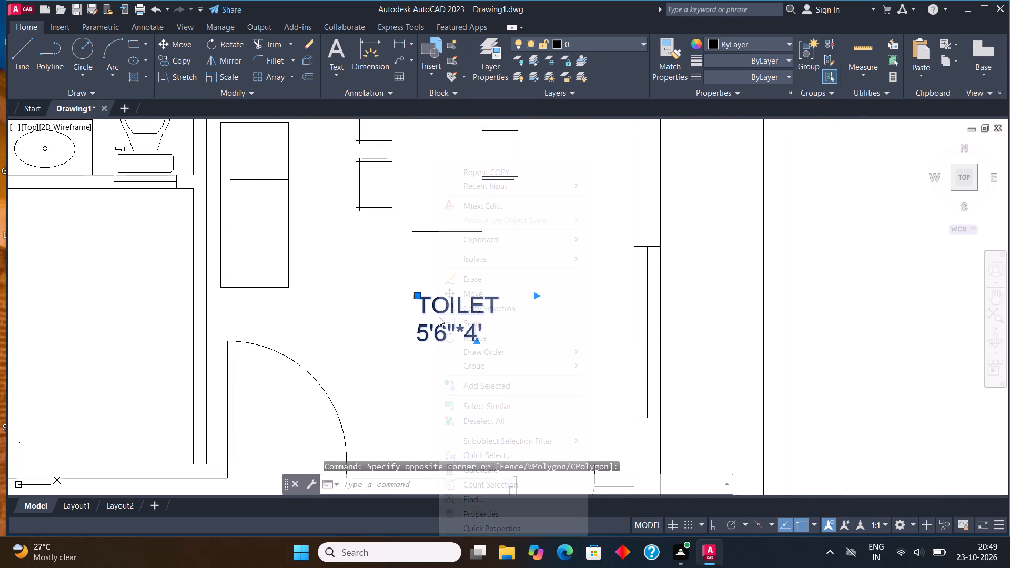
{"action": "left_click", "coordinate": [478, 207]}
{"action": "left_click", "coordinate": [506, 332]}
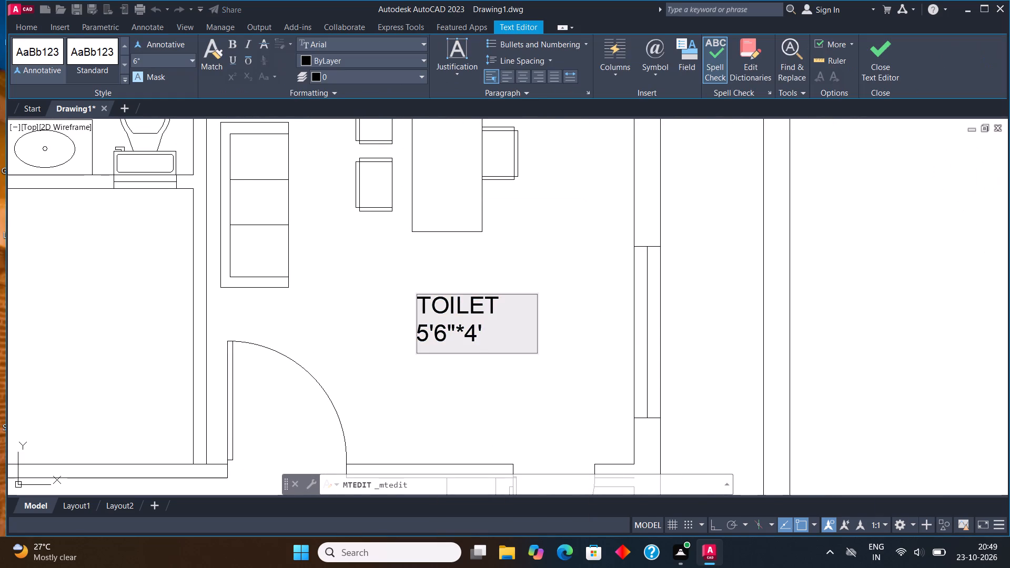
{"action": "key", "text": "BackSpace"}
{"action": "key", "text": "BackSpace"}
{"action": "key", "text": "BackSpace"}
{"action": "key", "text": "BackSpace"}
{"action": "key", "text": "BackSpace"}
{"action": "key", "text": "BackSpace"}
{"action": "key", "text": "BackSpace"}
{"action": "key", "text": "BackSpace"}
{"action": "key", "text": "BackSpace"}
{"action": "key", "text": "BackSpace"}
{"action": "key", "text": "BackSpace"}
{"action": "key", "text": "BackSpace"}
{"action": "key", "text": "BackSpace"}
{"action": "key", "text": "BackSpace"}
{"action": "key", "text": "BackSpace"}
{"action": "key", "text": "BackSpace"}
{"action": "key", "text": "BackSpace"}
{"action": "key", "text": "BackSpace"}
{"action": "key", "text": "BackSpace"}
{"action": "key", "text": "BackSpace"}
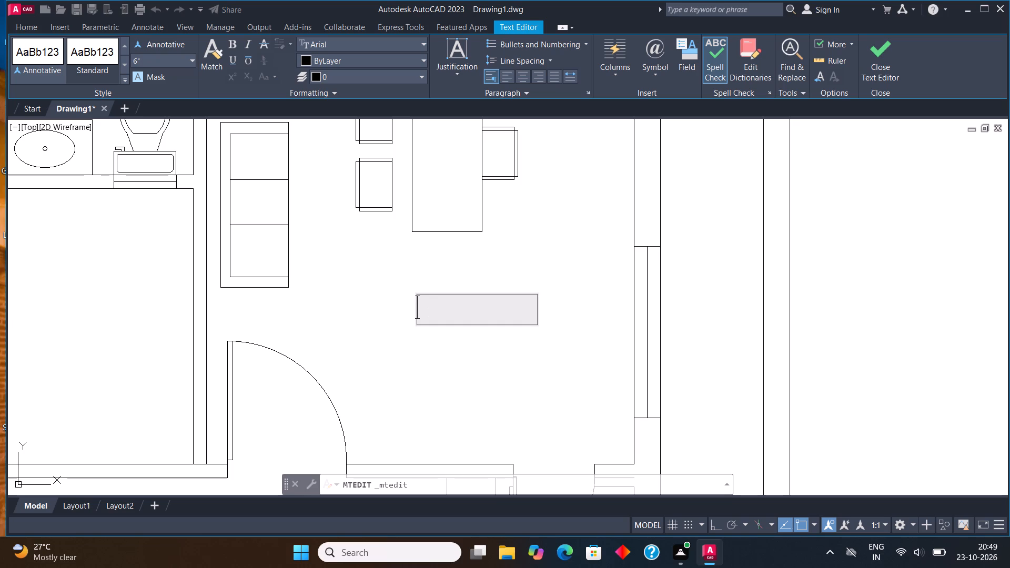
{"action": "type", "text": "OFFI"}
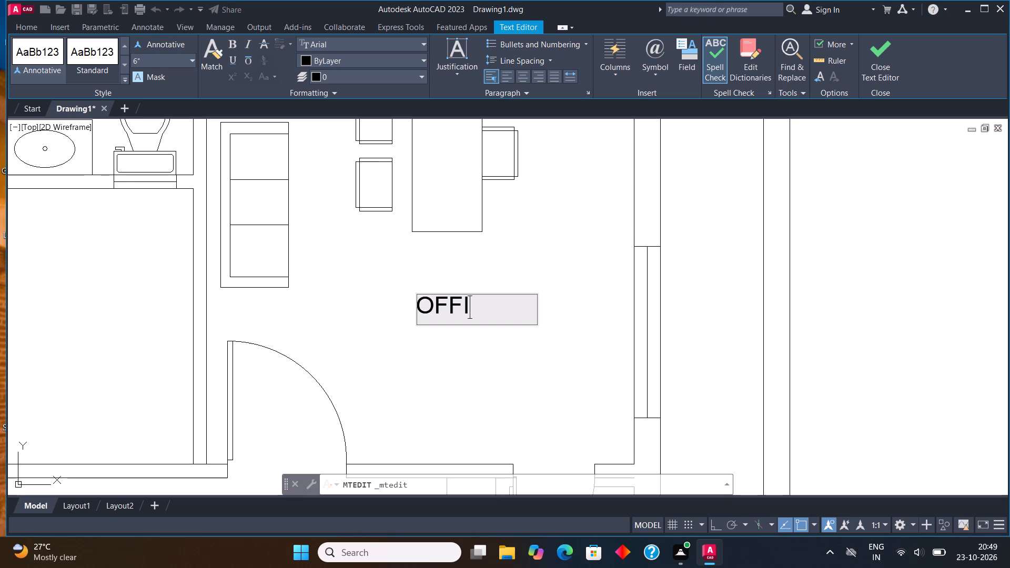
{"action": "type", "text": "CE ROOM"}
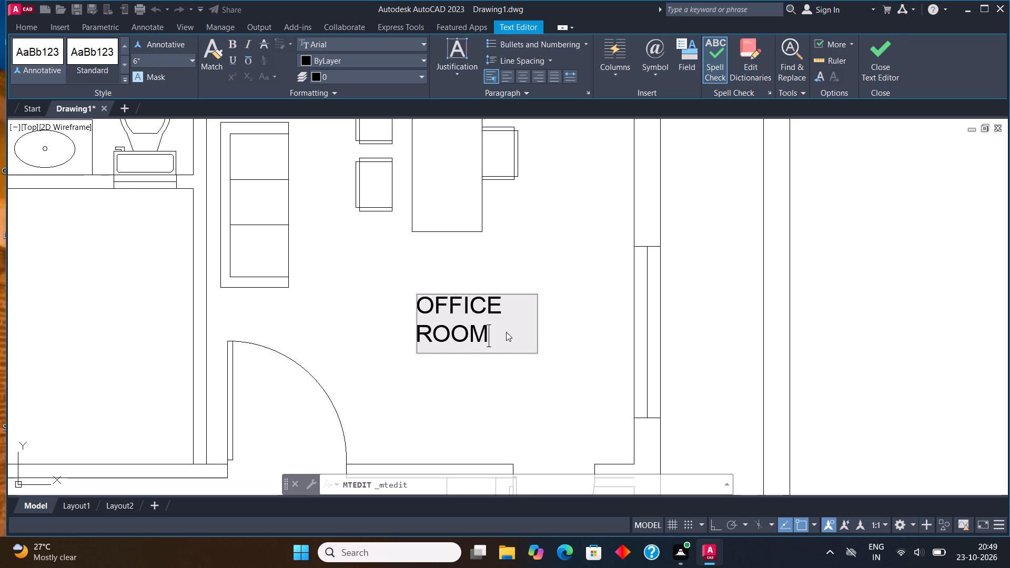
{"action": "left_click", "coordinate": [889, 56]}
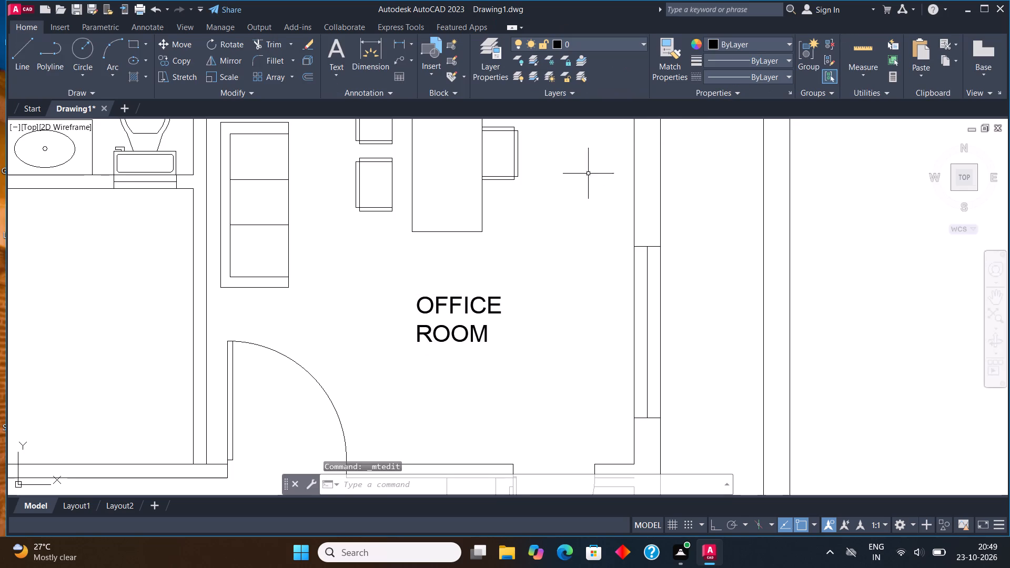
Widen the OFFICE ROOM label's text frame to fit both words on one line.
{"action": "left_click", "coordinate": [463, 298]}
{"action": "left_click_drag", "start_coordinate": [537, 296], "coordinate": [595, 288]}
{"action": "left_click", "coordinate": [602, 282]}
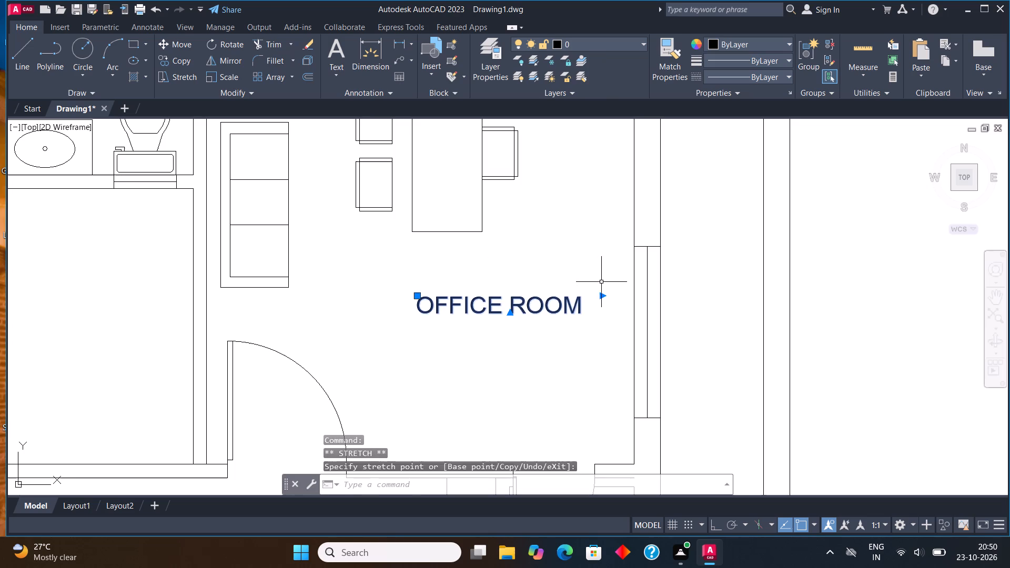
Add a second line reading 12'*12' to the OFFICE ROOM label and centre it under the name with leading spaces.
{"action": "right_click", "coordinate": [561, 306]}
{"action": "left_click", "coordinate": [617, 206]}
{"action": "left_click", "coordinate": [581, 309]}
{"action": "key", "text": "Return"}
{"action": "type", "text": "12'"}
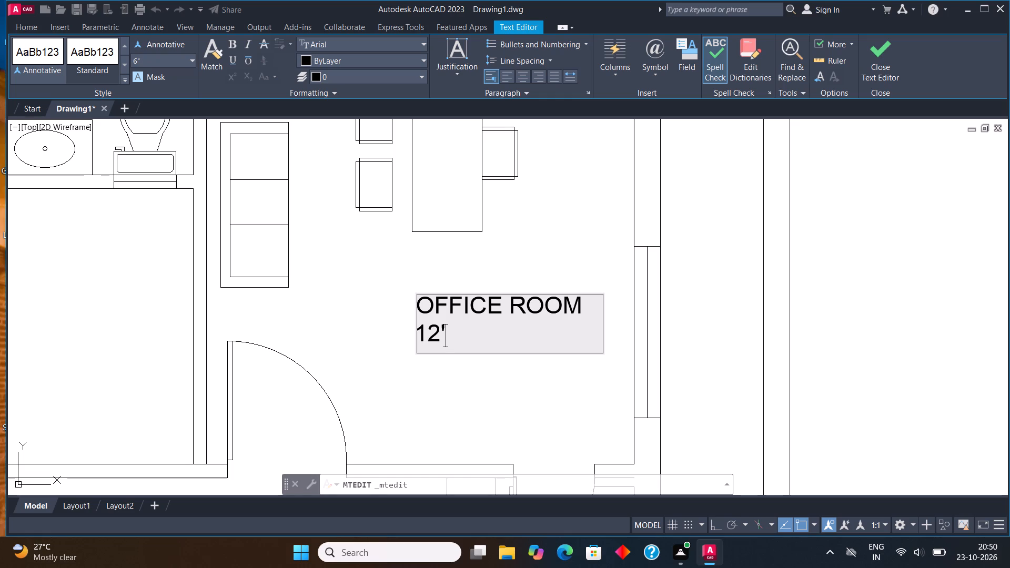
{"action": "type", "text": "*12'"}
{"action": "left_click", "coordinate": [420, 334]}
{"action": "key", "text": "space"}
{"action": "key", "text": "space"}
{"action": "key", "text": "space"}
{"action": "key", "text": "space"}
{"action": "key", "text": "space"}
{"action": "key", "text": "space"}
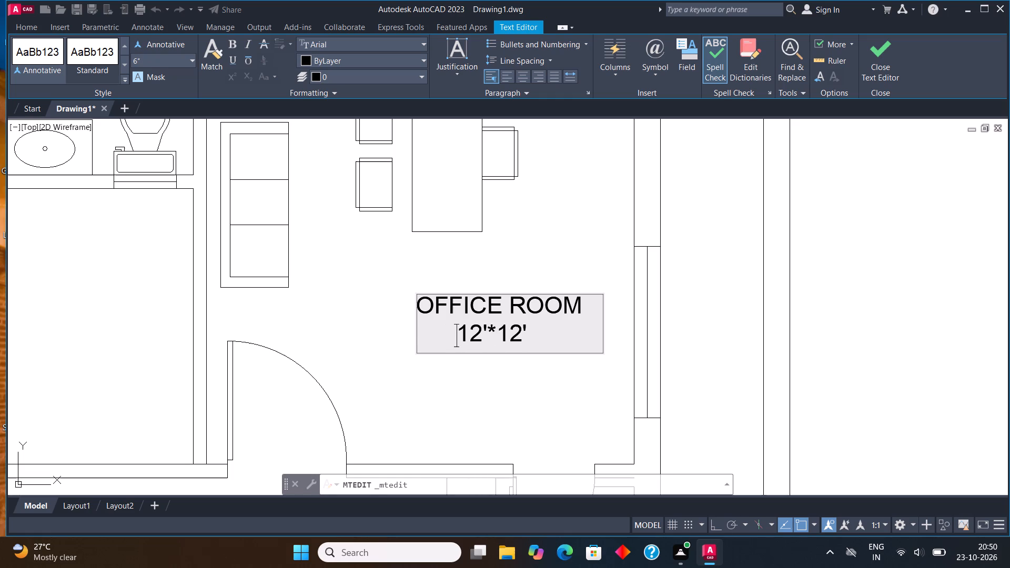
{"action": "left_click", "coordinate": [878, 44]}
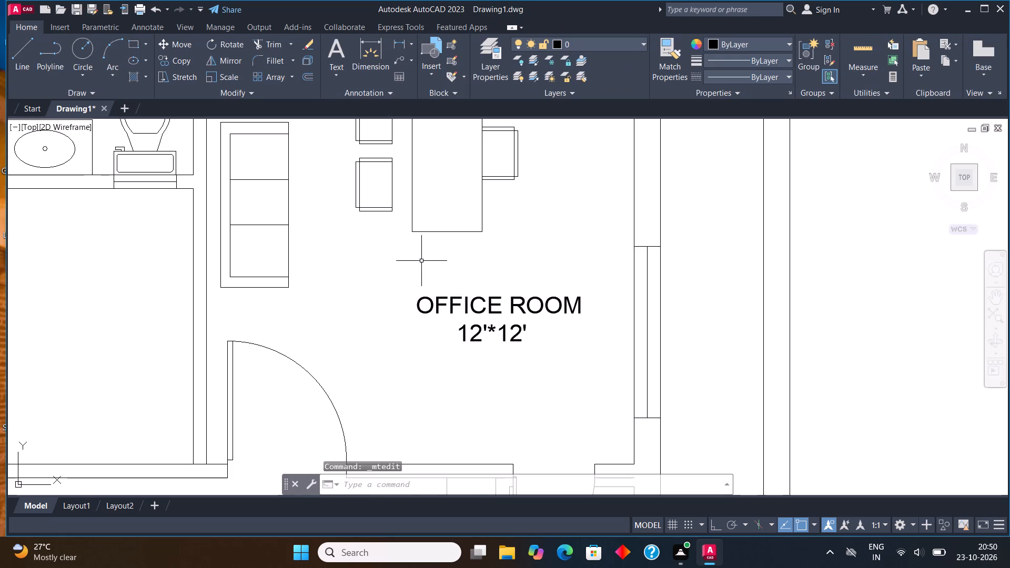
Change the dimensions in the label of the toilet just below the office room to 3'6"*6', indented under the name.
{"action": "scroll", "coordinate": [420, 260], "scroll_direction": "down", "scroll_amount": 4}
{"action": "scroll", "coordinate": [459, 344], "scroll_direction": "up", "scroll_amount": 4}
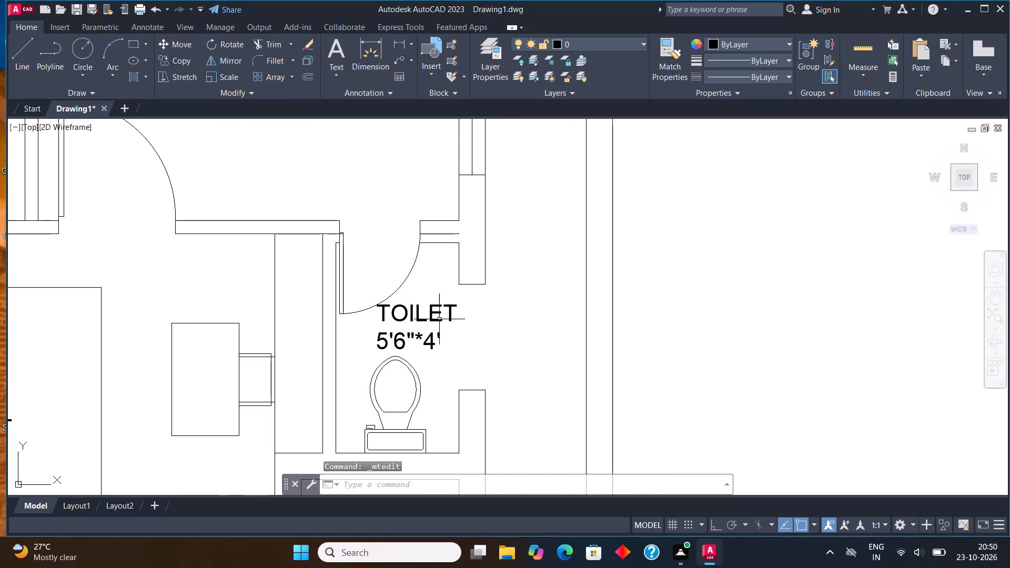
{"action": "left_click", "coordinate": [435, 313]}
{"action": "right_click", "coordinate": [434, 313]}
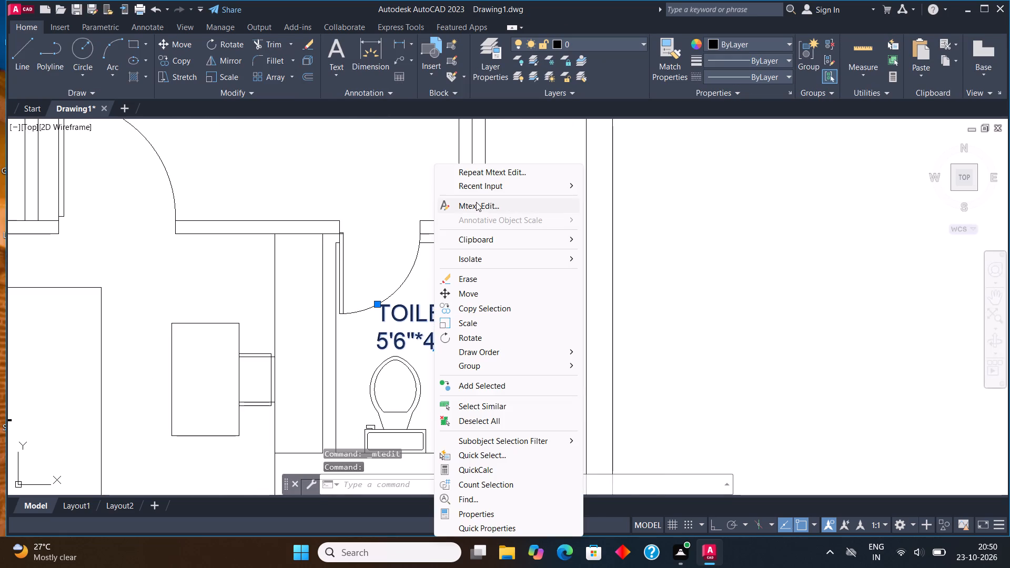
{"action": "left_click", "coordinate": [476, 202]}
{"action": "left_click", "coordinate": [450, 344]}
{"action": "key", "text": "BackSpace"}
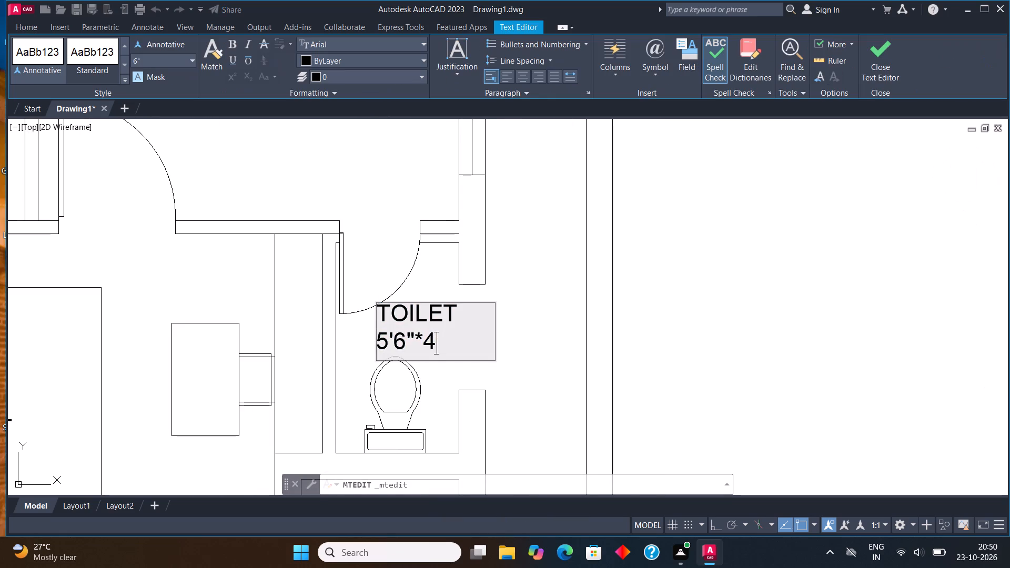
{"action": "key", "text": "BackSpace"}
{"action": "key", "text": "BackSpace"}
{"action": "key", "text": "BackSpace"}
{"action": "key", "text": "BackSpace"}
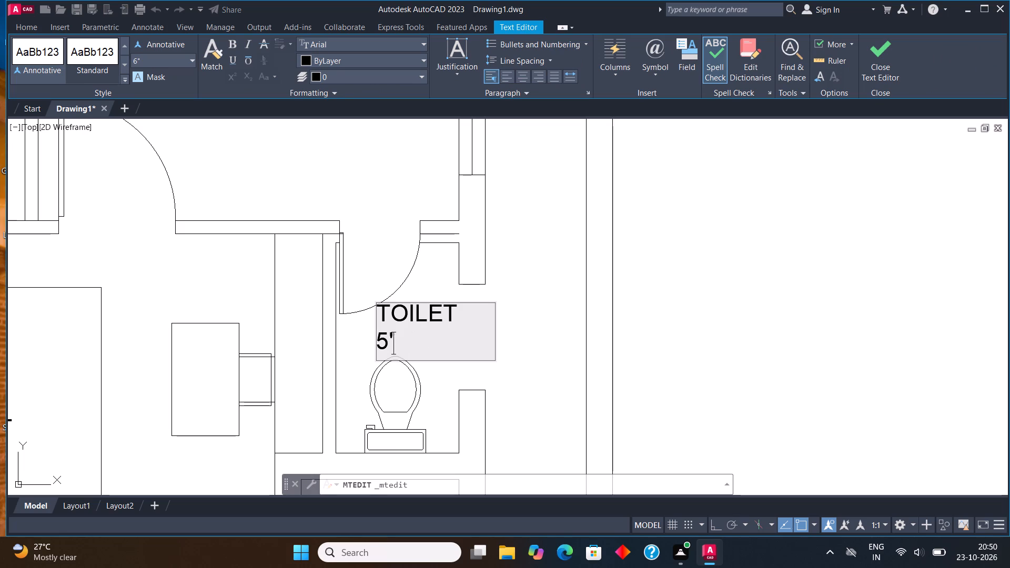
{"action": "key", "text": "BackSpace"}
{"action": "key", "text": "BackSpace"}
{"action": "type", "text": "3'6\""}
{"action": "key", "text": "asterisk"}
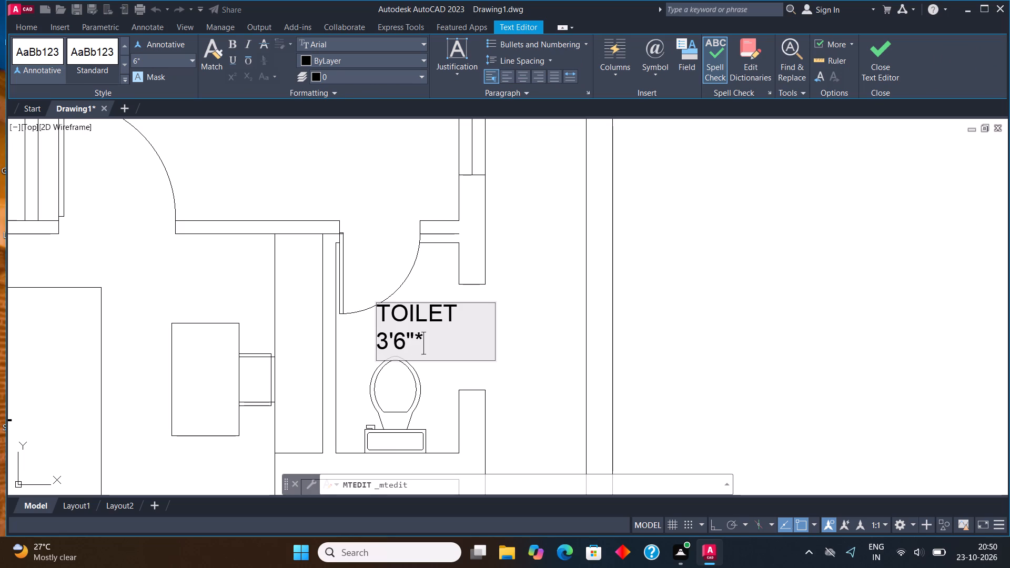
{"action": "type", "text": "6'"}
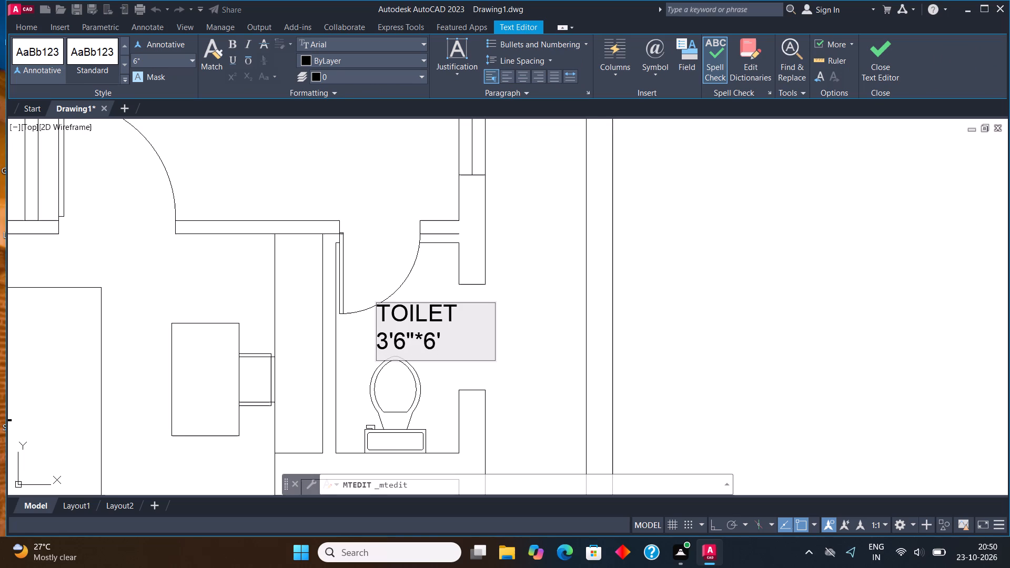
{"action": "left_click", "coordinate": [380, 349]}
{"action": "key", "text": "space"}
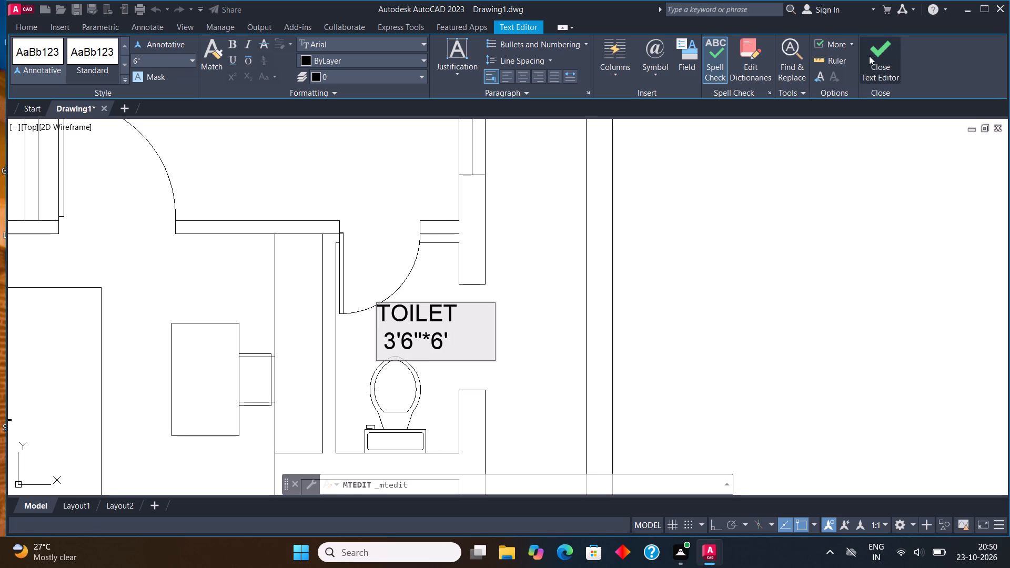
{"action": "left_click", "coordinate": [872, 53]}
Replace the TOILET label in the small shaft below that toilet with LIFT and 4'6"*5'3", centring the name above the dimensions.
{"action": "scroll", "coordinate": [410, 267], "scroll_direction": "down", "scroll_amount": 2}
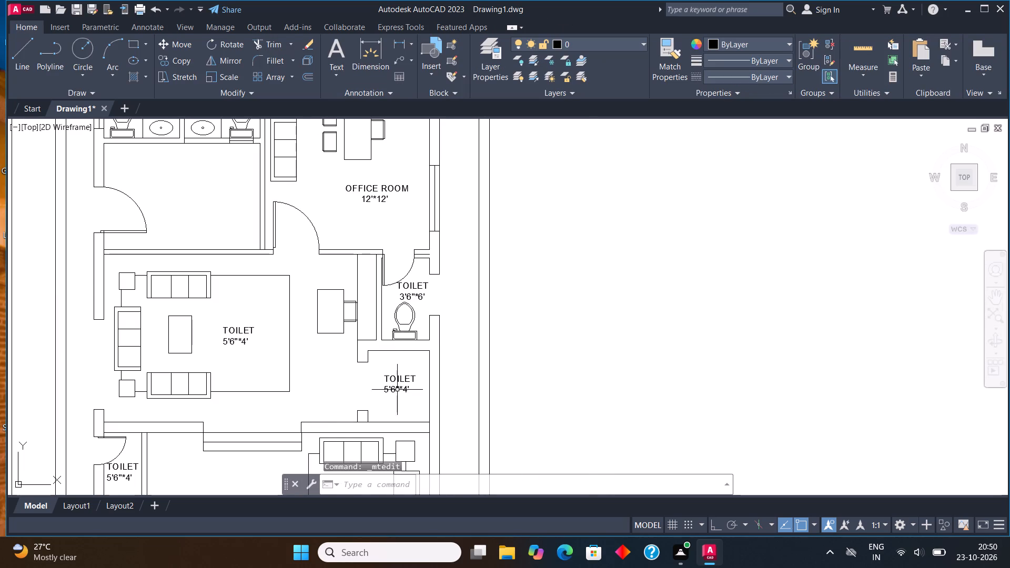
{"action": "scroll", "coordinate": [398, 391], "scroll_direction": "up", "scroll_amount": 2}
{"action": "left_click", "coordinate": [388, 366]}
{"action": "right_click", "coordinate": [388, 366]}
{"action": "left_click", "coordinate": [432, 213]}
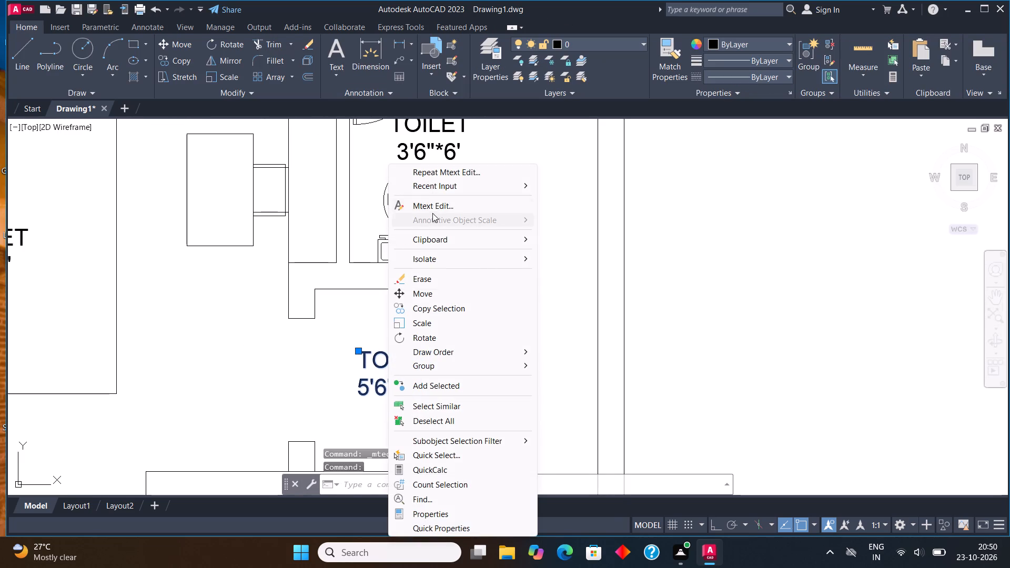
{"action": "left_click", "coordinate": [432, 205]}
{"action": "left_click", "coordinate": [429, 382]}
{"action": "key", "text": "BackSpace"}
{"action": "key", "text": "BackSpace"}
{"action": "key", "text": "BackSpace"}
{"action": "key", "text": "BackSpace"}
{"action": "key", "text": "BackSpace"}
{"action": "key", "text": "BackSpace"}
{"action": "key", "text": "BackSpace"}
{"action": "key", "text": "BackSpace"}
{"action": "key", "text": "BackSpace"}
{"action": "key", "text": "BackSpace"}
{"action": "key", "text": "BackSpace"}
{"action": "key", "text": "BackSpace"}
{"action": "key", "text": "BackSpace"}
{"action": "key", "text": "BackSpace"}
{"action": "key", "text": "BackSpace"}
{"action": "key", "text": "BackSpace"}
{"action": "key", "text": "BackSpace"}
{"action": "key", "text": "BackSpace"}
{"action": "key", "text": "BackSpace"}
{"action": "key", "text": "BackSpace"}
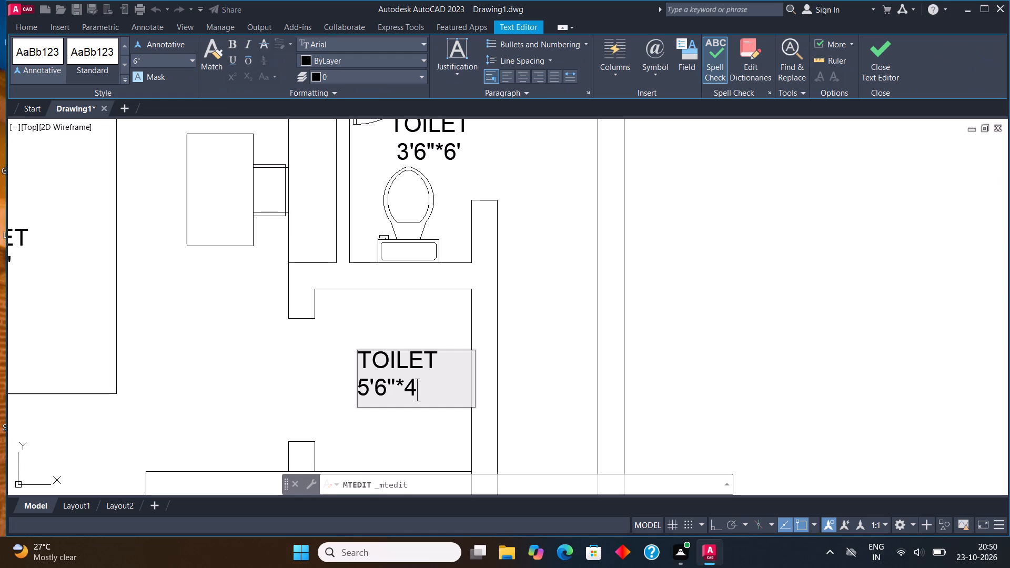
{"action": "type", "text": "LIFT"}
{"action": "key", "text": "Return"}
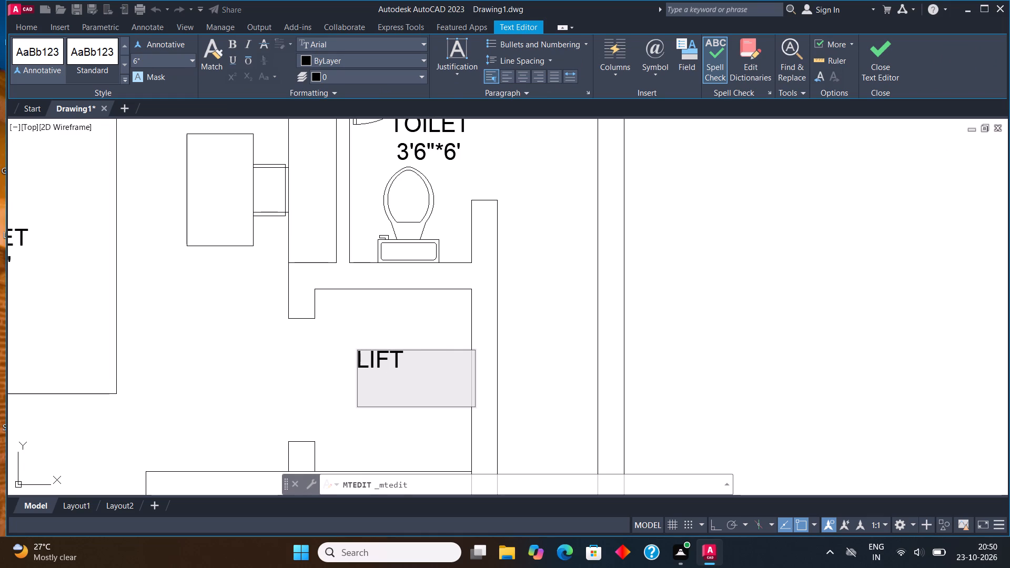
{"action": "type", "text": "4'6\""}
{"action": "type", "text": "*5'3\""}
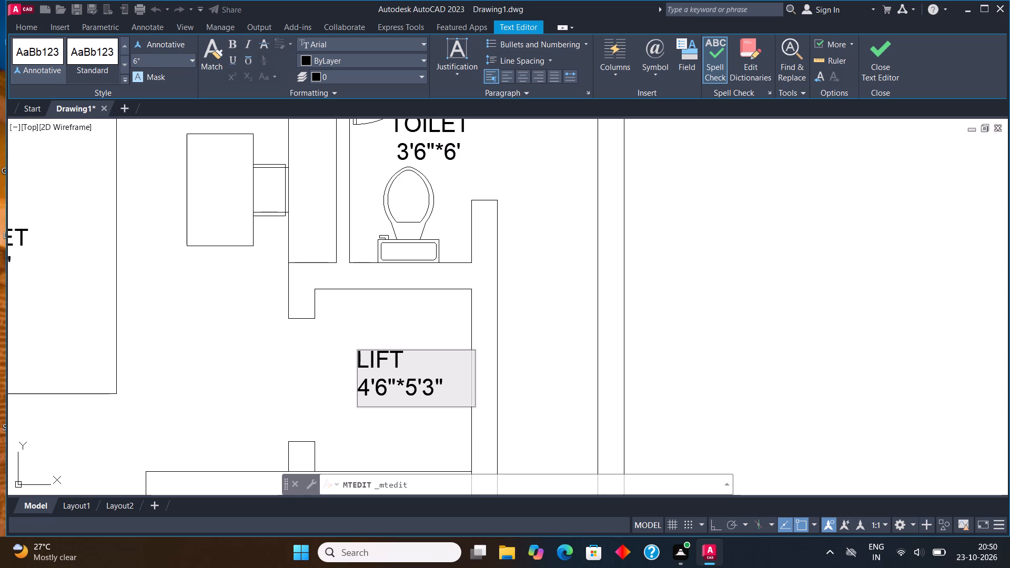
{"action": "left_click", "coordinate": [358, 358]}
{"action": "key", "text": "space"}
{"action": "key", "text": "space"}
{"action": "left_click", "coordinate": [880, 60]}
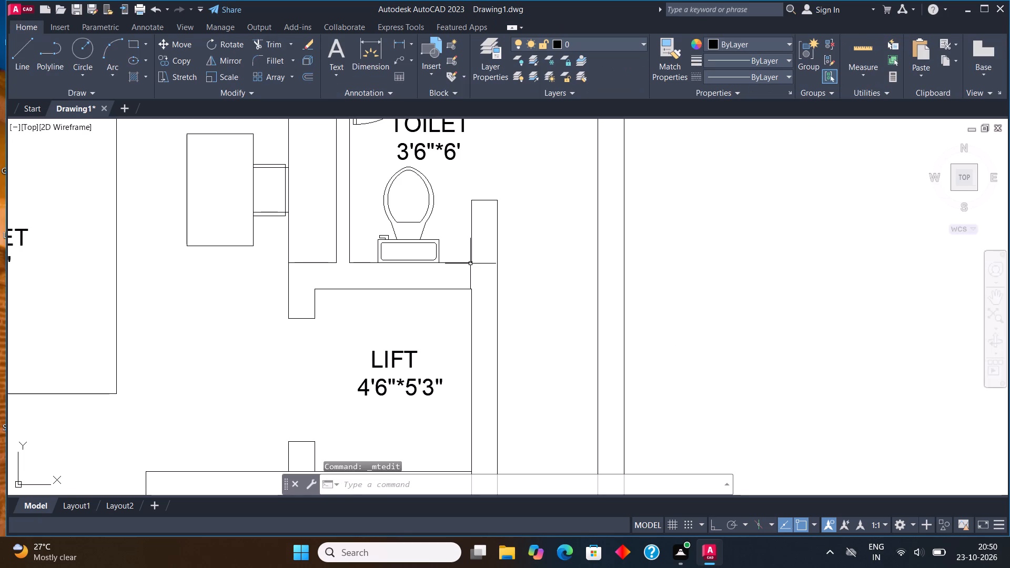
Replace the TOILET label between the sofas and the desk with DRAWING and 16'3"*12', indenting the dimensions under the name.
{"action": "scroll", "coordinate": [449, 327], "scroll_direction": "down", "scroll_amount": 2}
{"action": "scroll", "coordinate": [262, 311], "scroll_direction": "up", "scroll_amount": 2}
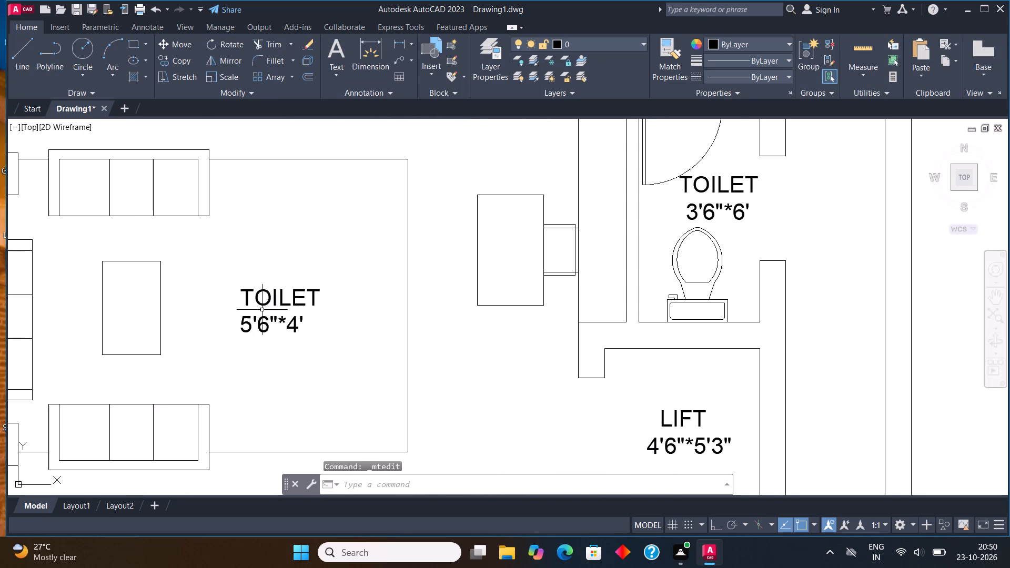
{"action": "left_click", "coordinate": [265, 300]}
{"action": "left_click", "coordinate": [236, 304]}
{"action": "right_click", "coordinate": [248, 300]}
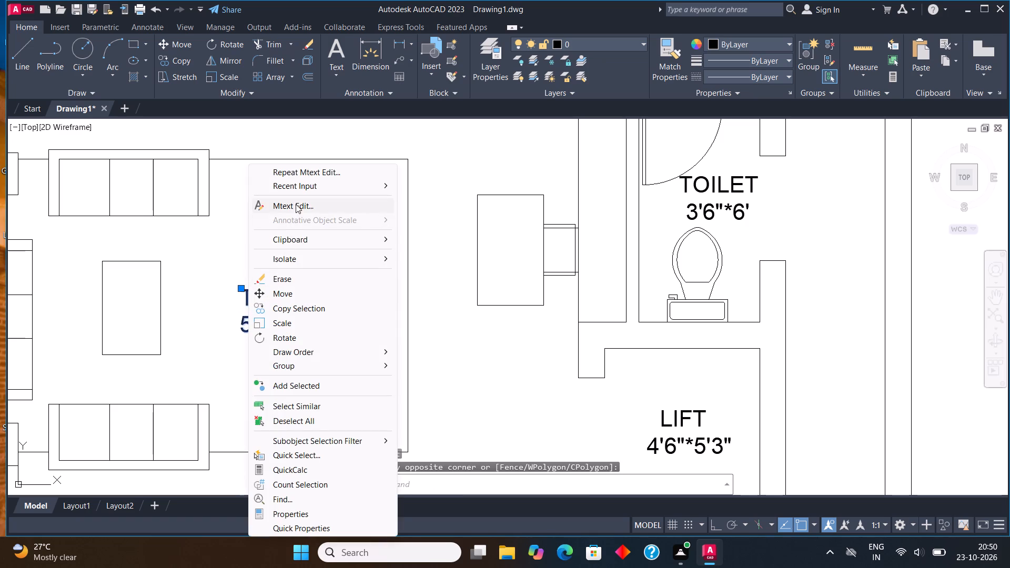
{"action": "left_click", "coordinate": [296, 204]}
{"action": "left_click", "coordinate": [314, 329]}
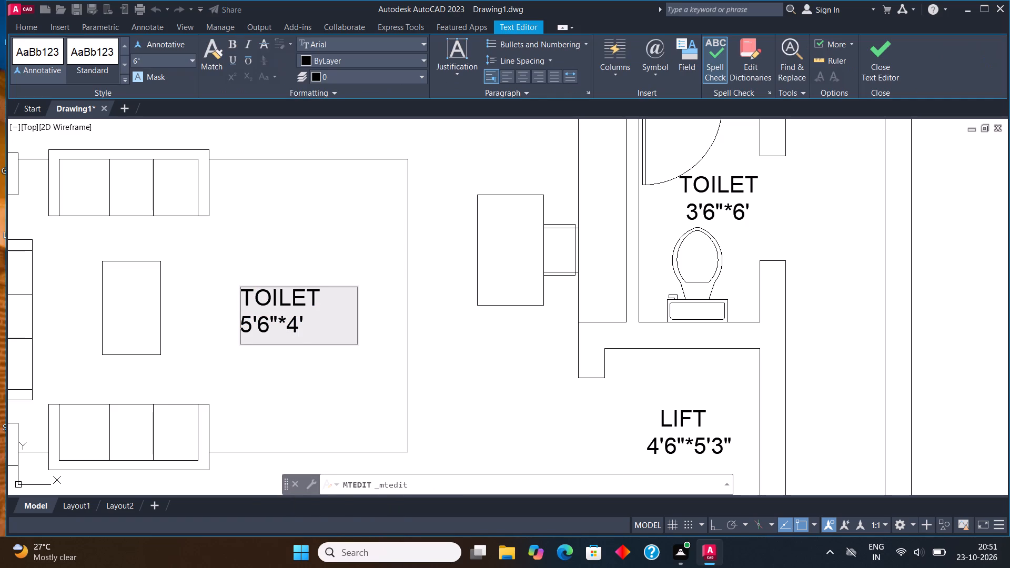
{"action": "key", "text": "BackSpace"}
{"action": "key", "text": "BackSpace"}
{"action": "key", "text": "BackSpace"}
{"action": "key", "text": "BackSpace"}
{"action": "key", "text": "BackSpace"}
{"action": "key", "text": "BackSpace"}
{"action": "key", "text": "BackSpace"}
{"action": "key", "text": "BackSpace"}
{"action": "key", "text": "BackSpace"}
{"action": "key", "text": "BackSpace"}
{"action": "key", "text": "BackSpace"}
{"action": "key", "text": "BackSpace"}
{"action": "key", "text": "BackSpace"}
{"action": "key", "text": "BackSpace"}
{"action": "key", "text": "BackSpace"}
{"action": "key", "text": "BackSpace"}
{"action": "key", "text": "BackSpace"}
{"action": "key", "text": "BackSpace"}
{"action": "key", "text": "BackSpace"}
{"action": "key", "text": "BackSpace"}
{"action": "type", "text": "DRAWING"}
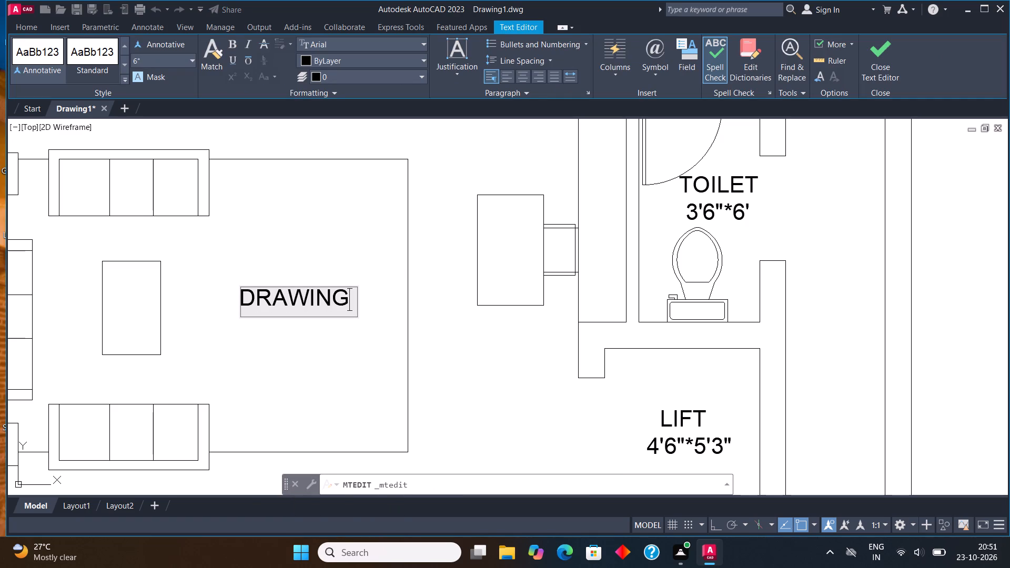
{"action": "key", "text": "Return"}
{"action": "type", "text": "16'3\"*"}
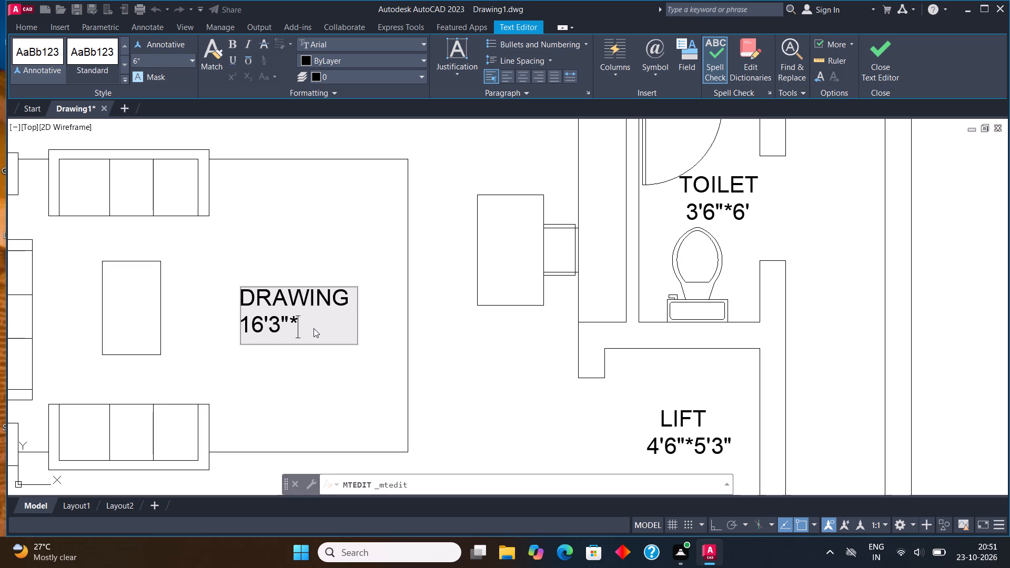
{"action": "type", "text": "12'"}
{"action": "left_click", "coordinate": [241, 321]}
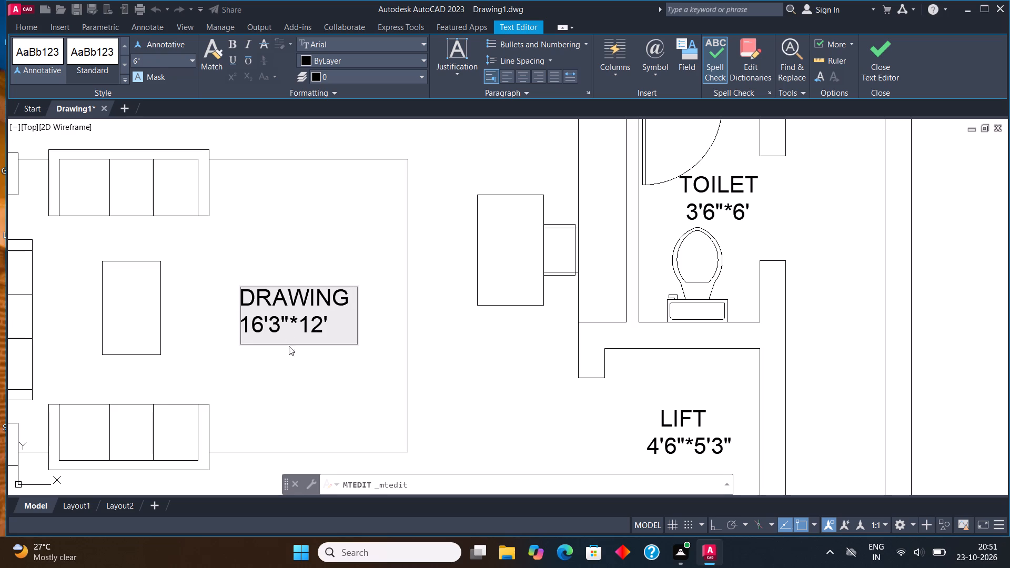
{"action": "key", "text": "space"}
{"action": "left_click", "coordinate": [890, 59]}
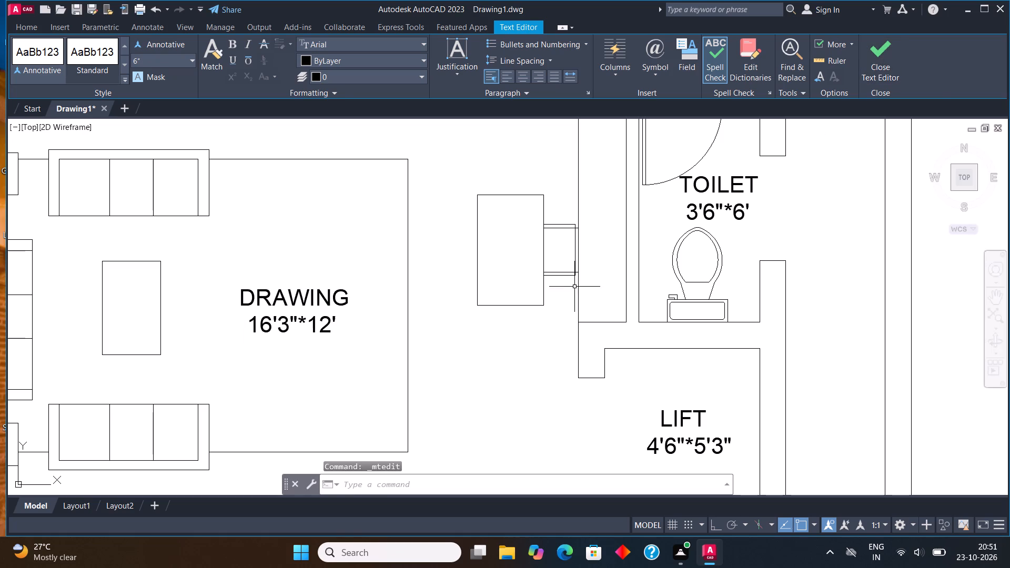
Change the dimensions in the label of the toilet above the staircase to 2'9"*5', indented one space under the name.
{"action": "scroll", "coordinate": [293, 232], "scroll_direction": "down", "scroll_amount": 2}
{"action": "middle_click_drag", "start_coordinate": [328, 384], "coordinate": [370, 330]}
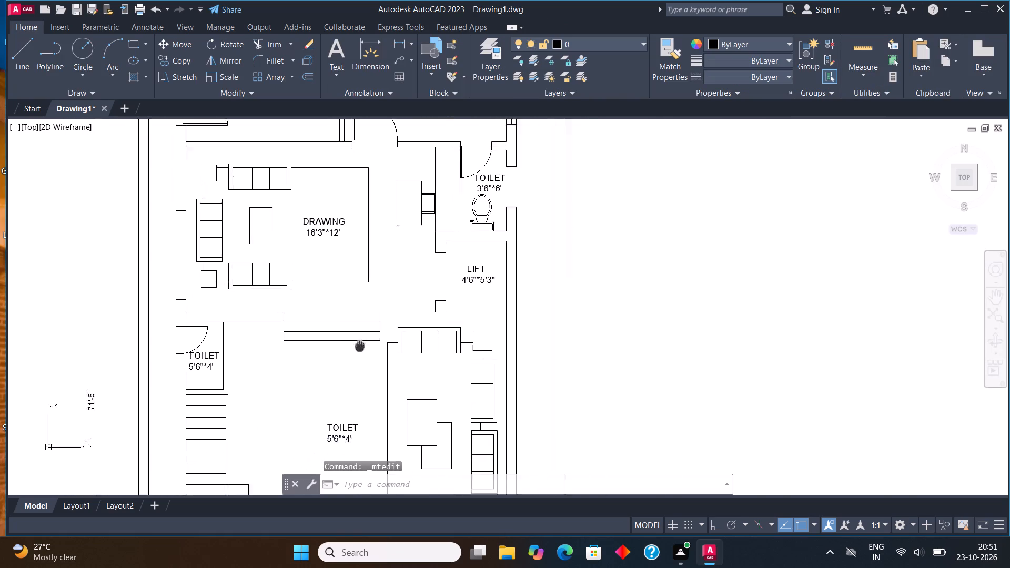
{"action": "middle_click_drag", "start_coordinate": [370, 330], "coordinate": [383, 310]}
{"action": "scroll", "coordinate": [213, 329], "scroll_direction": "up", "scroll_amount": 2}
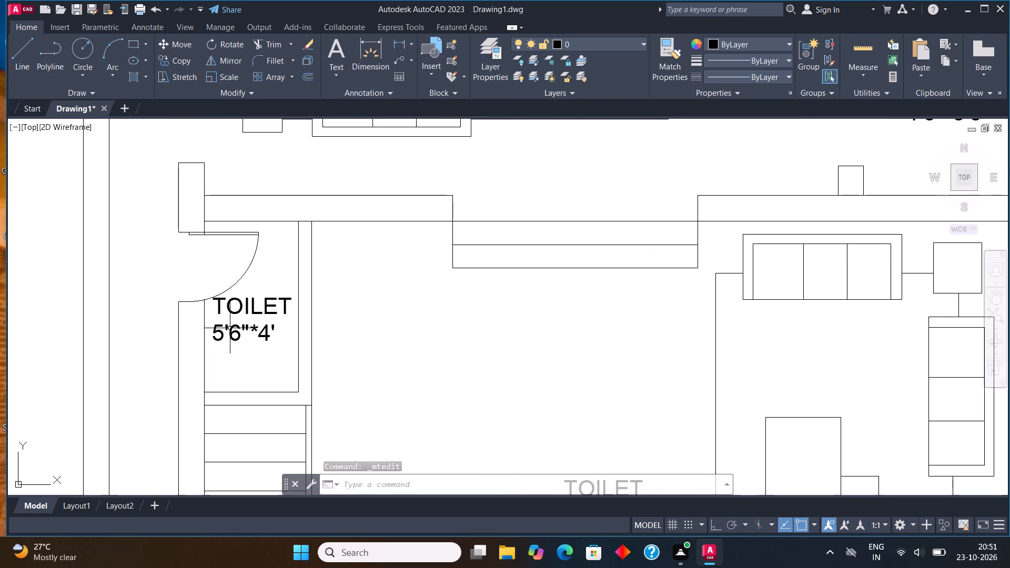
{"action": "scroll", "coordinate": [241, 312], "scroll_direction": "up", "scroll_amount": 1}
{"action": "left_click", "coordinate": [244, 303]}
{"action": "right_click", "coordinate": [239, 300]}
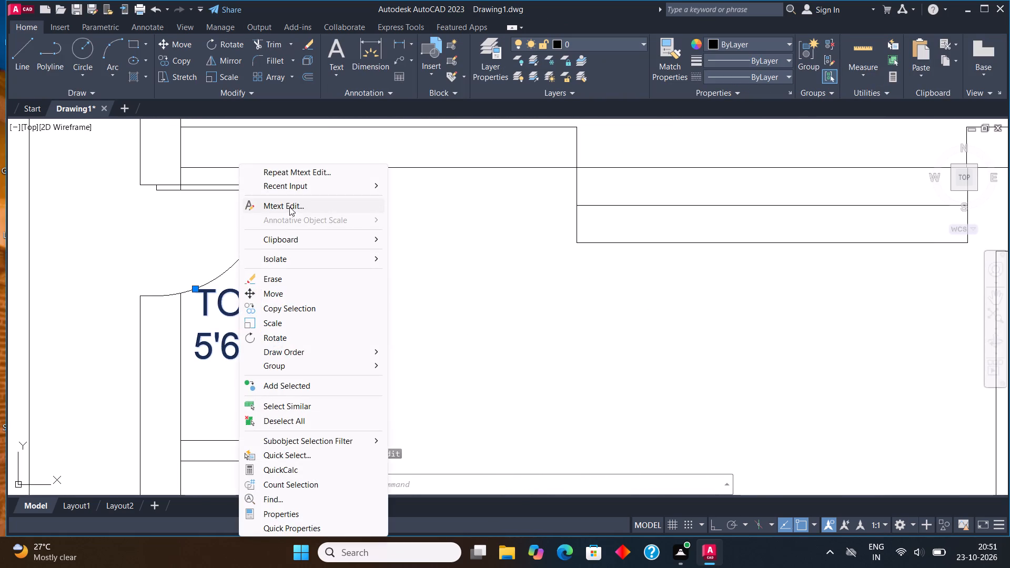
{"action": "left_click", "coordinate": [289, 207]}
{"action": "left_click", "coordinate": [309, 347]}
{"action": "key", "text": "BackSpace"}
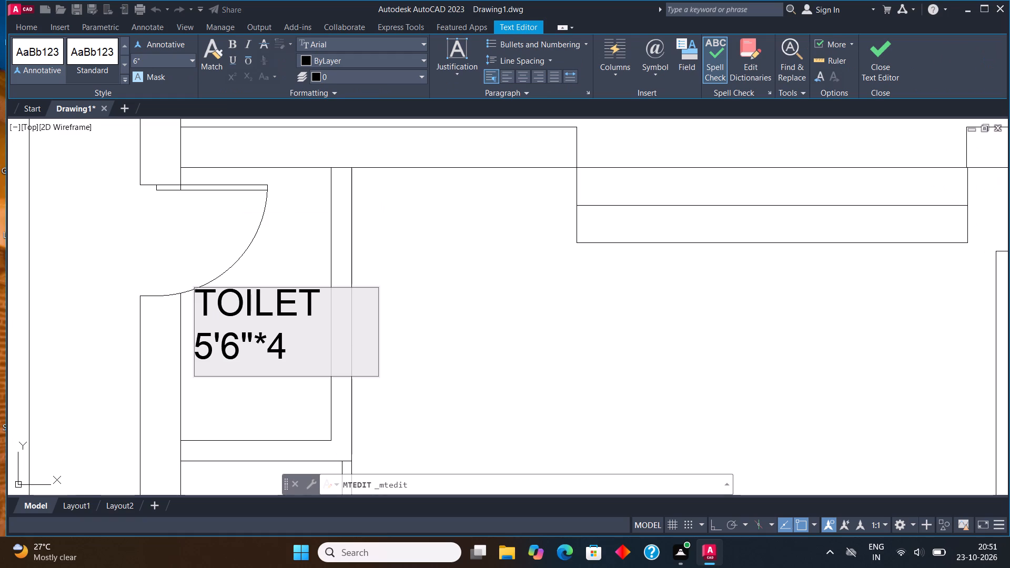
{"action": "key", "text": "BackSpace"}
{"action": "key", "text": "BackSpace"}
{"action": "key", "text": "BackSpace"}
{"action": "key", "text": "BackSpace"}
{"action": "key", "text": "BackSpace"}
{"action": "key", "text": "BackSpace"}
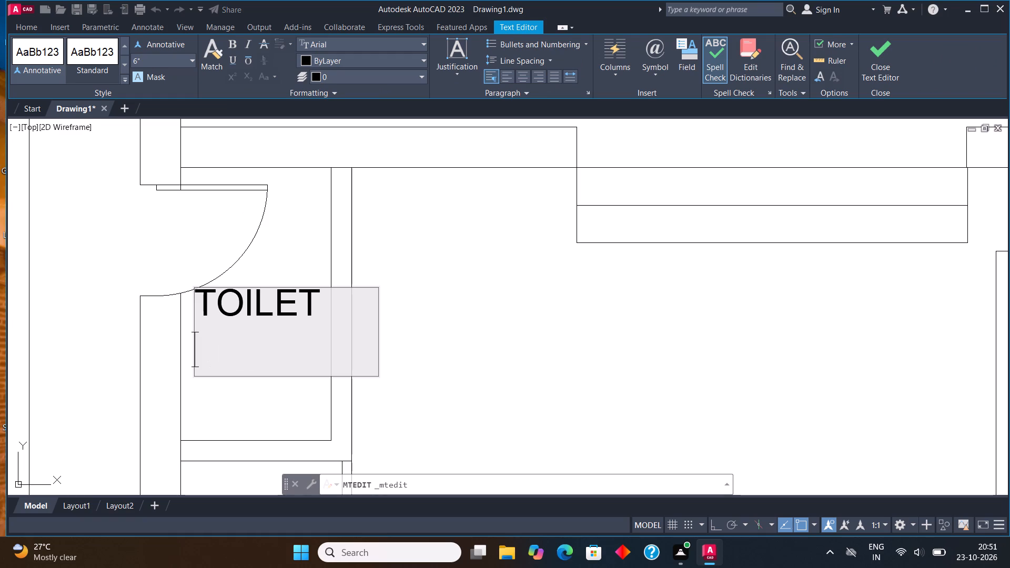
{"action": "type", "text": "2'9\""}
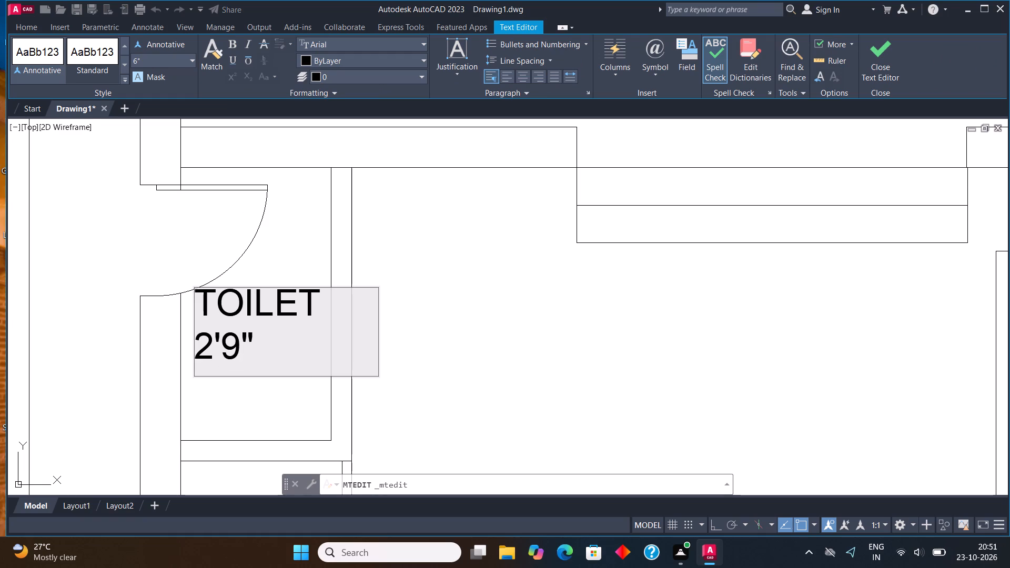
{"action": "type", "text": "*5'"}
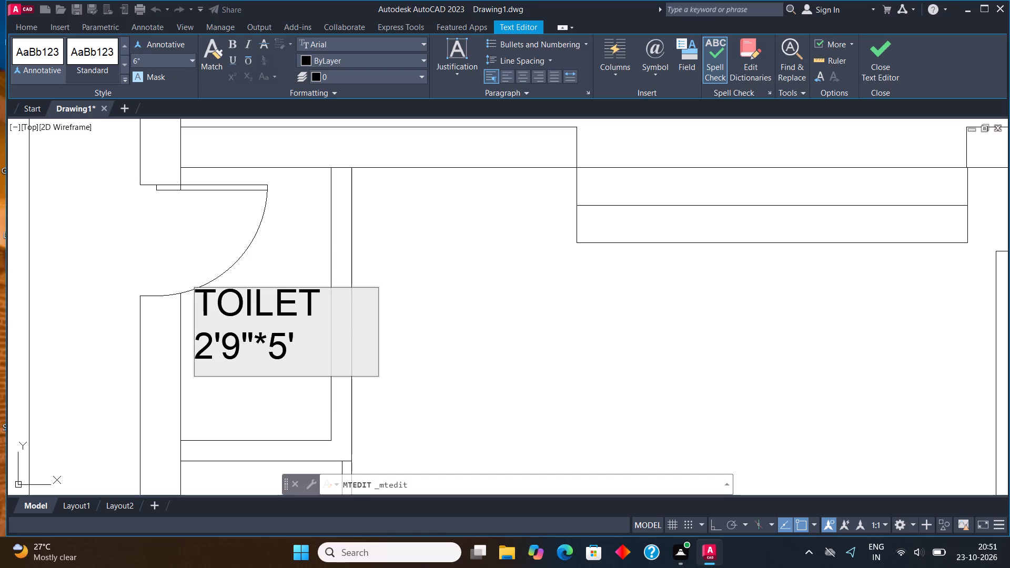
{"action": "left_click", "coordinate": [196, 340]}
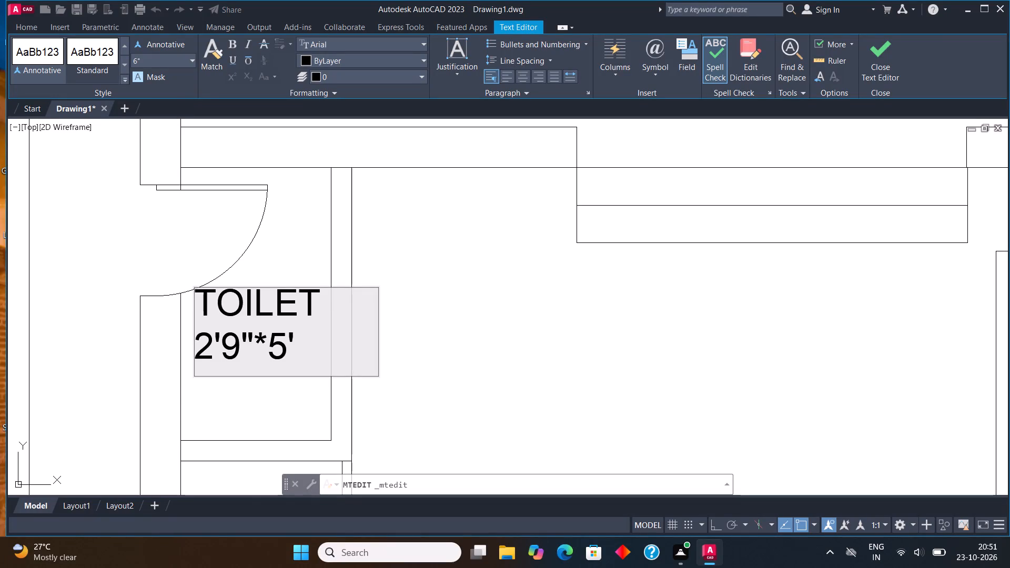
{"action": "key", "text": "space"}
{"action": "left_click", "coordinate": [863, 66]}
Replace the whole TOILET label in the large room beside the staircase with ENTRY WAITING LOUNGE.
{"action": "scroll", "coordinate": [251, 245], "scroll_direction": "down", "scroll_amount": 4}
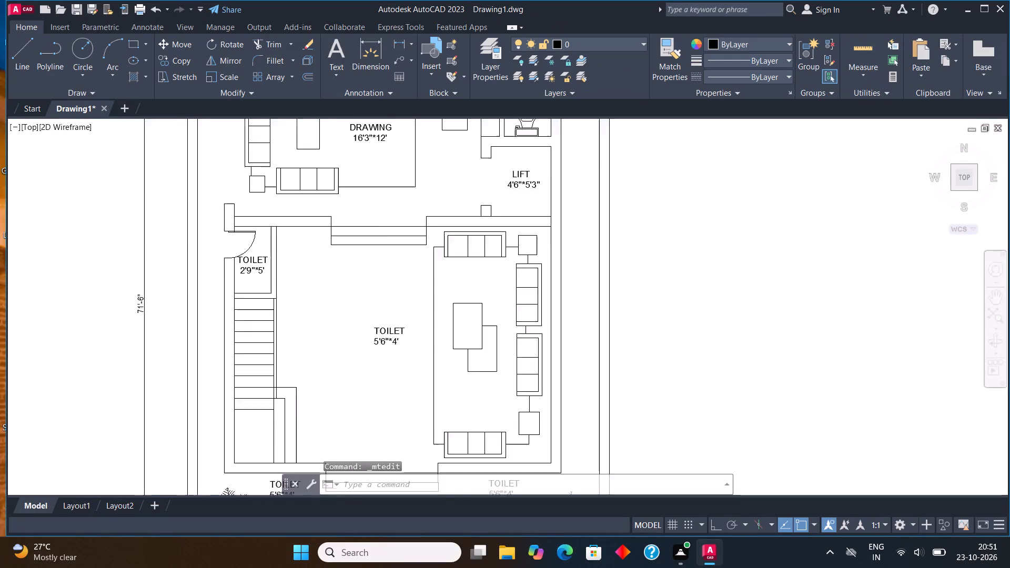
{"action": "scroll", "coordinate": [340, 305], "scroll_direction": "up", "scroll_amount": 3}
{"action": "left_click", "coordinate": [328, 278]}
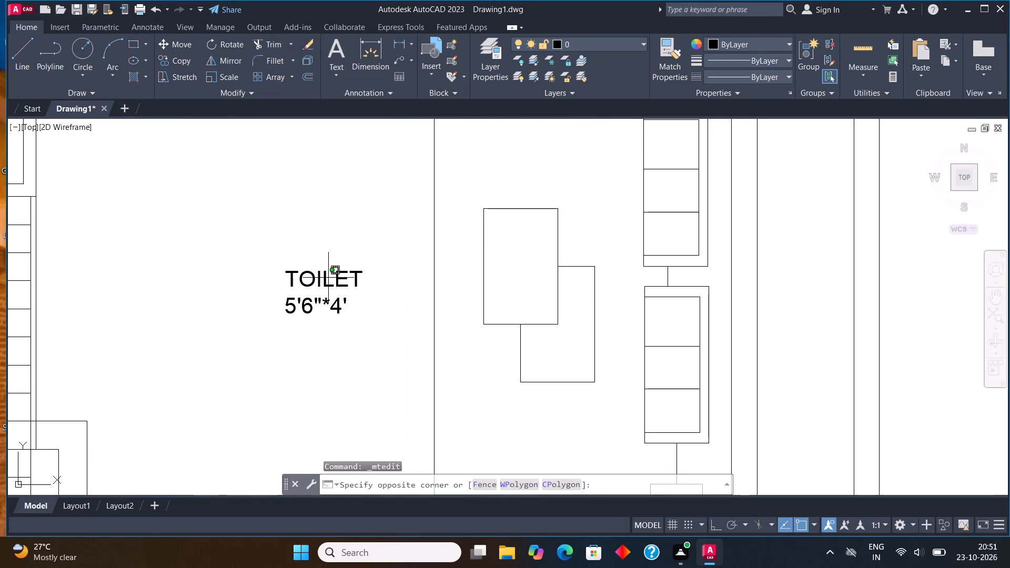
{"action": "left_click", "coordinate": [302, 283]}
{"action": "right_click", "coordinate": [322, 282]}
{"action": "left_click", "coordinate": [368, 207]}
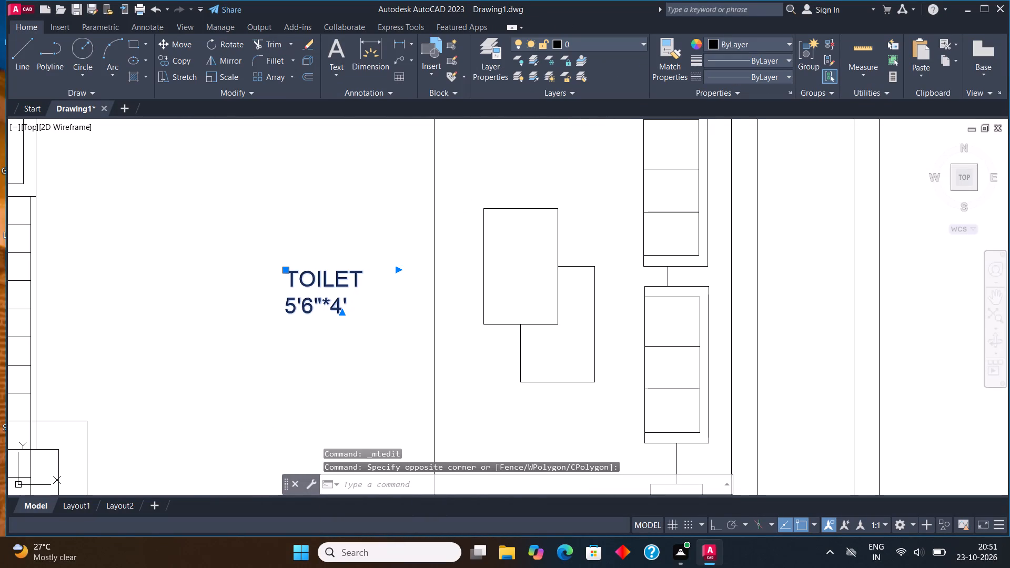
{"action": "left_click", "coordinate": [358, 305]}
{"action": "key", "text": "BackSpace"}
{"action": "key", "text": "BackSpace"}
{"action": "key", "text": "BackSpace"}
{"action": "key", "text": "BackSpace"}
{"action": "key", "text": "BackSpace"}
{"action": "key", "text": "BackSpace"}
{"action": "key", "text": "BackSpace"}
{"action": "key", "text": "BackSpace"}
{"action": "key", "text": "BackSpace"}
{"action": "key", "text": "BackSpace"}
{"action": "key", "text": "BackSpace"}
{"action": "key", "text": "BackSpace"}
{"action": "key", "text": "BackSpace"}
{"action": "key", "text": "BackSpace"}
{"action": "key", "text": "BackSpace"}
{"action": "key", "text": "BackSpace"}
{"action": "key", "text": "BackSpace"}
{"action": "key", "text": "BackSpace"}
{"action": "key", "text": "BackSpace"}
{"action": "key", "text": "BackSpace"}
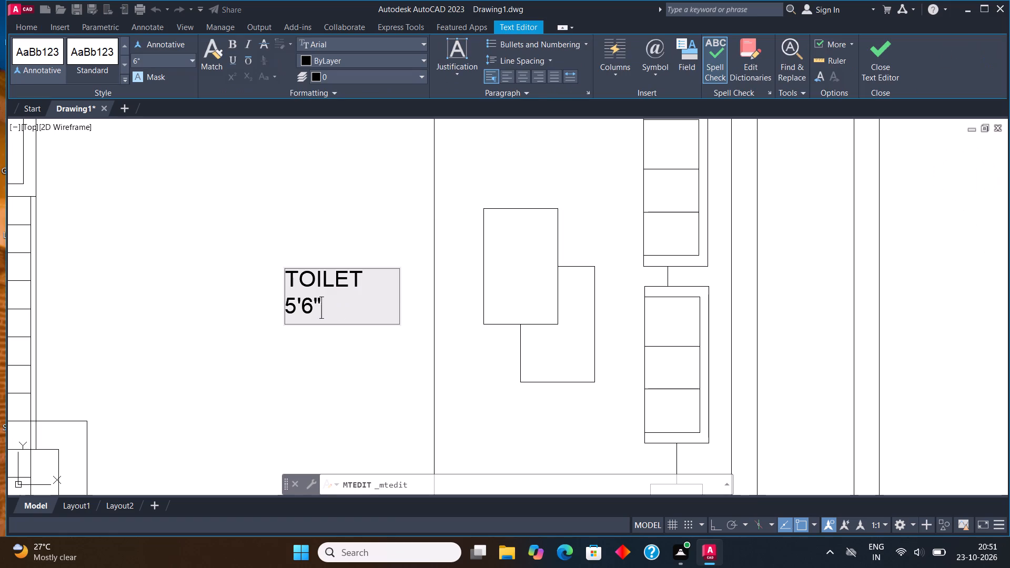
{"action": "type", "text": "ENTRY"}
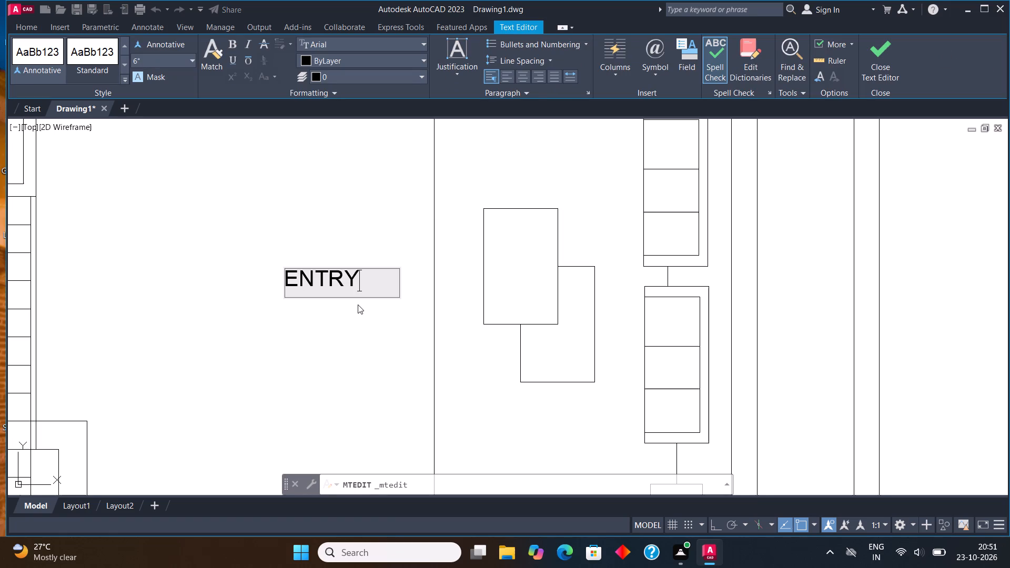
{"action": "key", "text": "space"}
{"action": "type", "text": "WAI"}
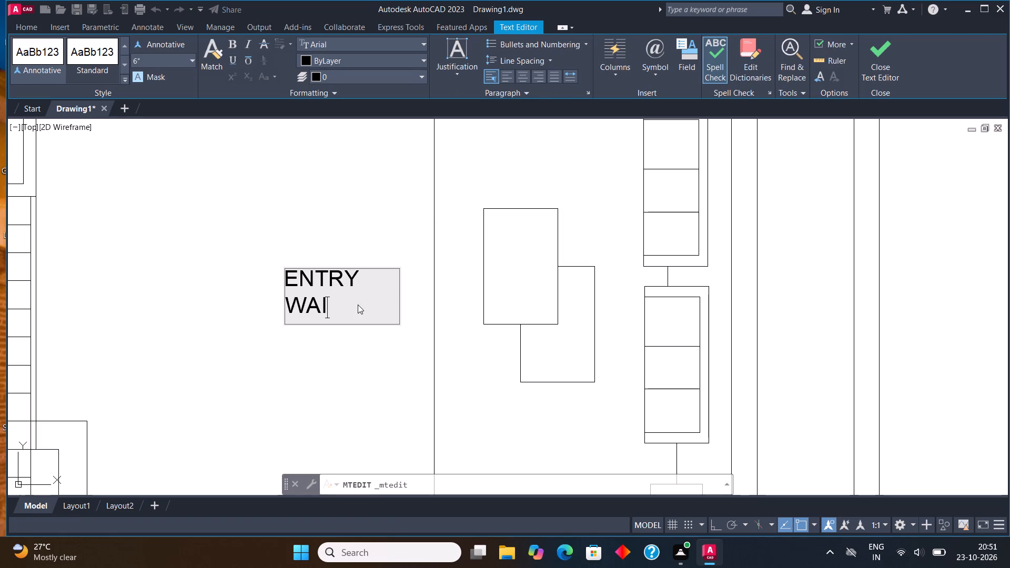
{"action": "key", "text": "BackSpace"}
{"action": "key", "text": "BackSpace"}
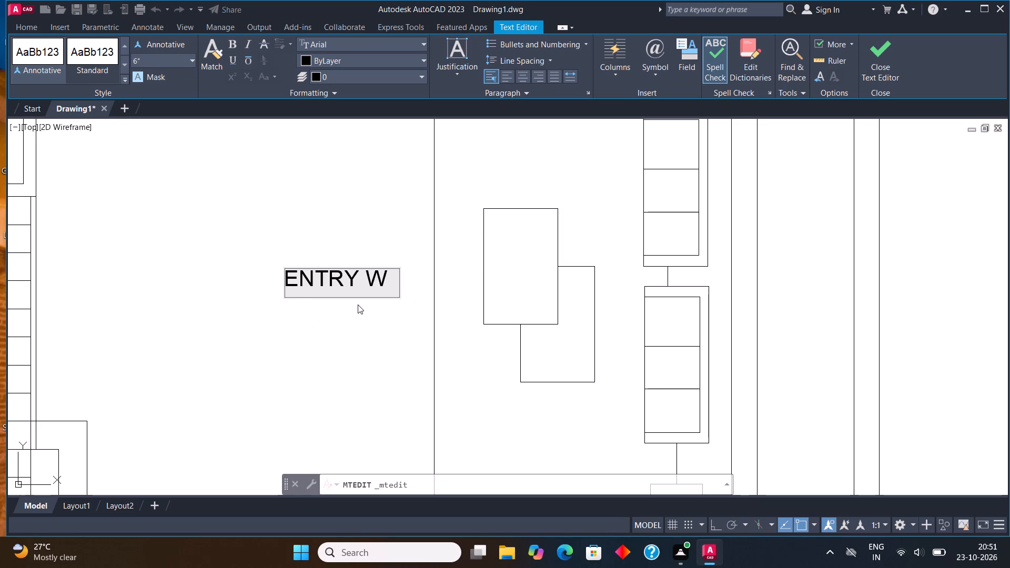
{"action": "type", "text": "AIT"}
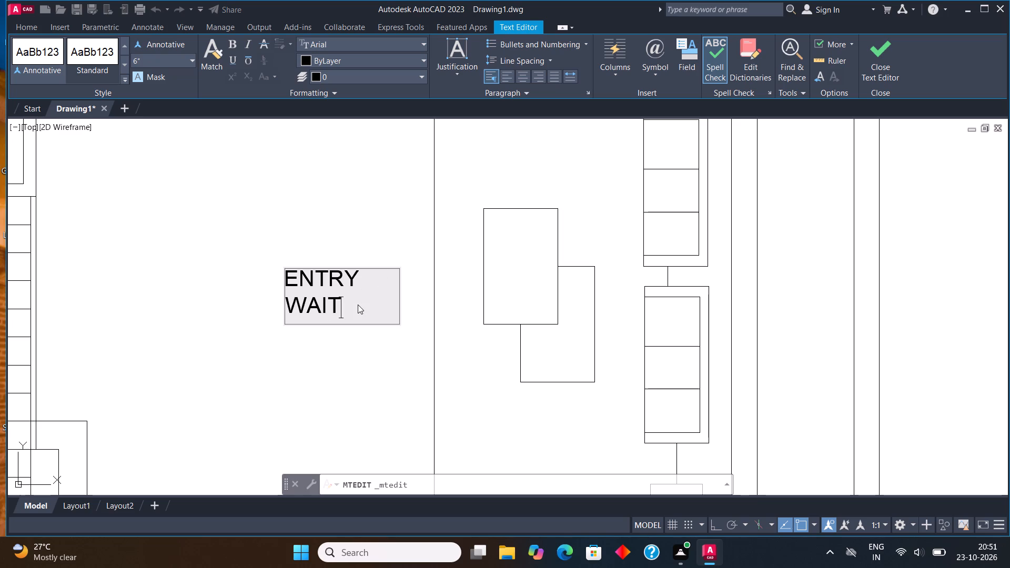
{"action": "type", "text": "ING"}
{"action": "key", "text": "space"}
{"action": "type", "text": "LOUN"}
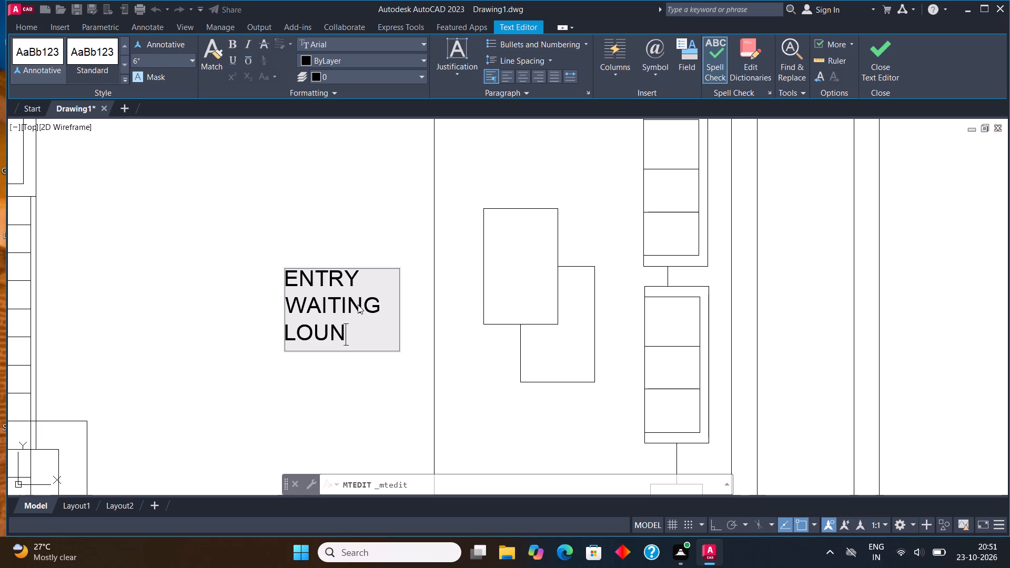
{"action": "type", "text": "GE"}
{"action": "left_click", "coordinate": [870, 61]}
Widen the text frame of the ENTRY WAITING LOUNGE label so that ENTRY WAITING fits on one line.
{"action": "left_click", "coordinate": [348, 306]}
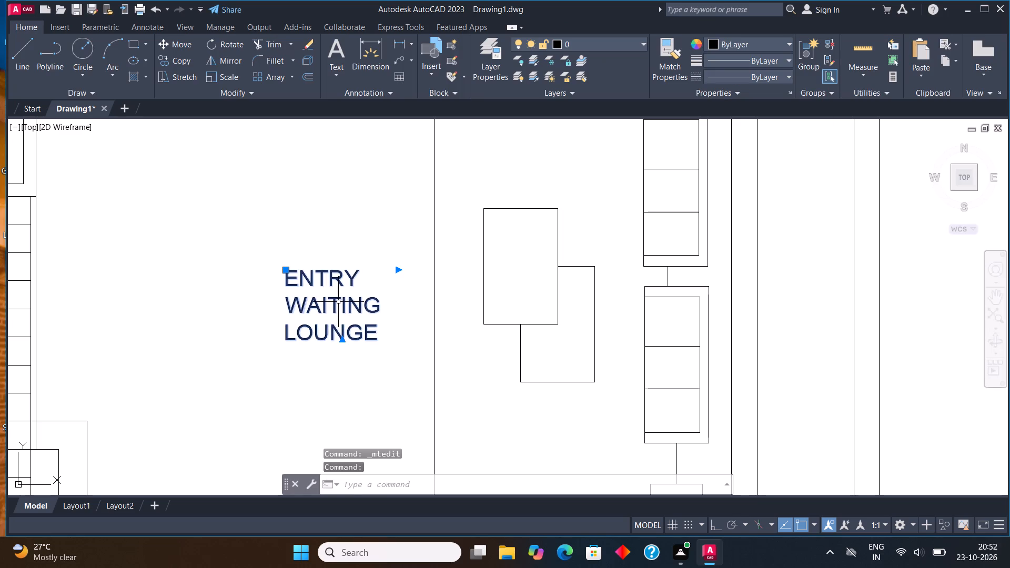
{"action": "left_click", "coordinate": [400, 267]}
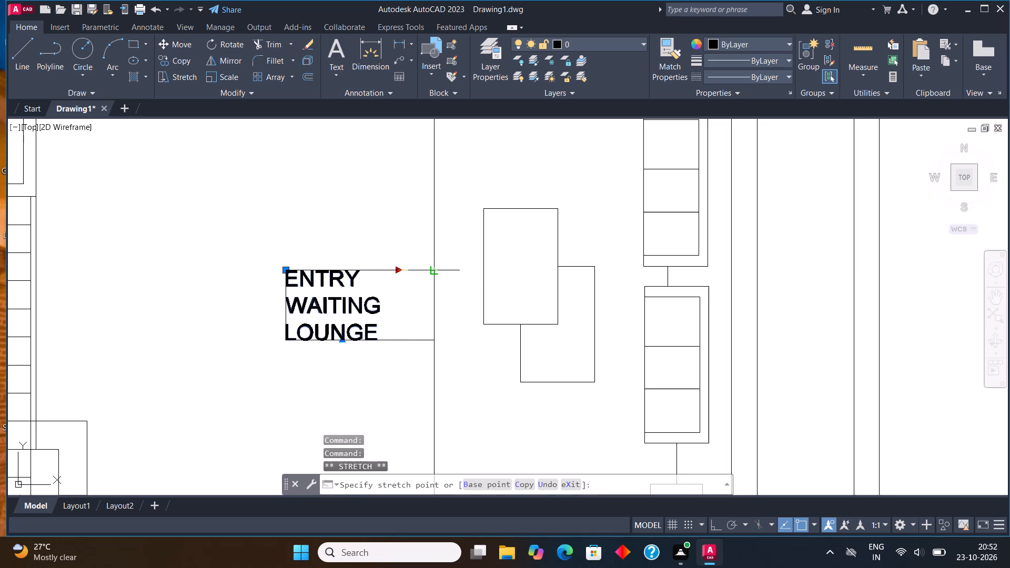
{"action": "left_click", "coordinate": [454, 273]}
{"action": "left_click_drag", "start_coordinate": [457, 273], "coordinate": [479, 270]}
{"action": "left_click", "coordinate": [474, 269]}
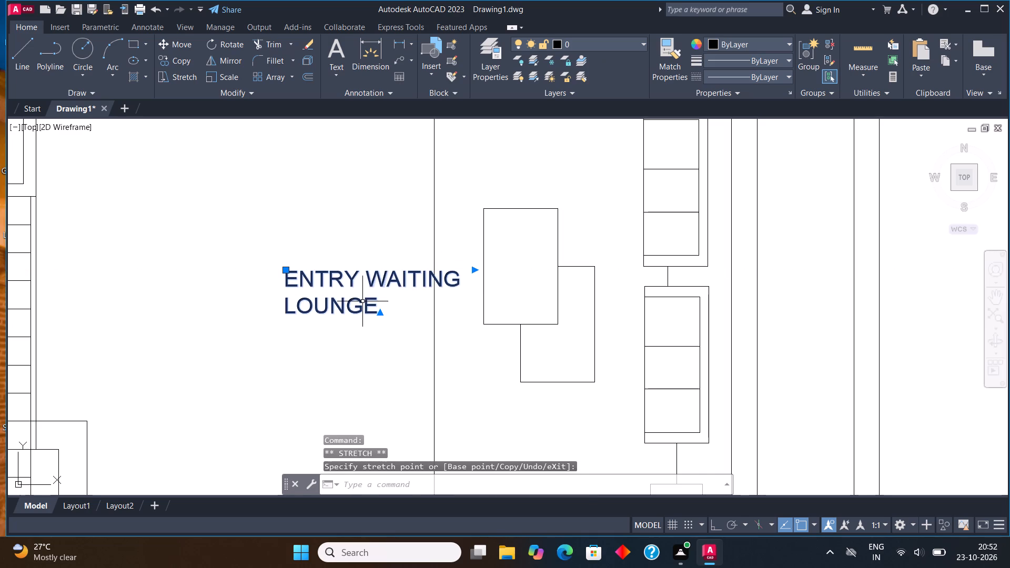
Add a line reading 17'3"*17'9" below LOUNGE in the entry waiting lounge label.
{"action": "right_click", "coordinate": [354, 306]}
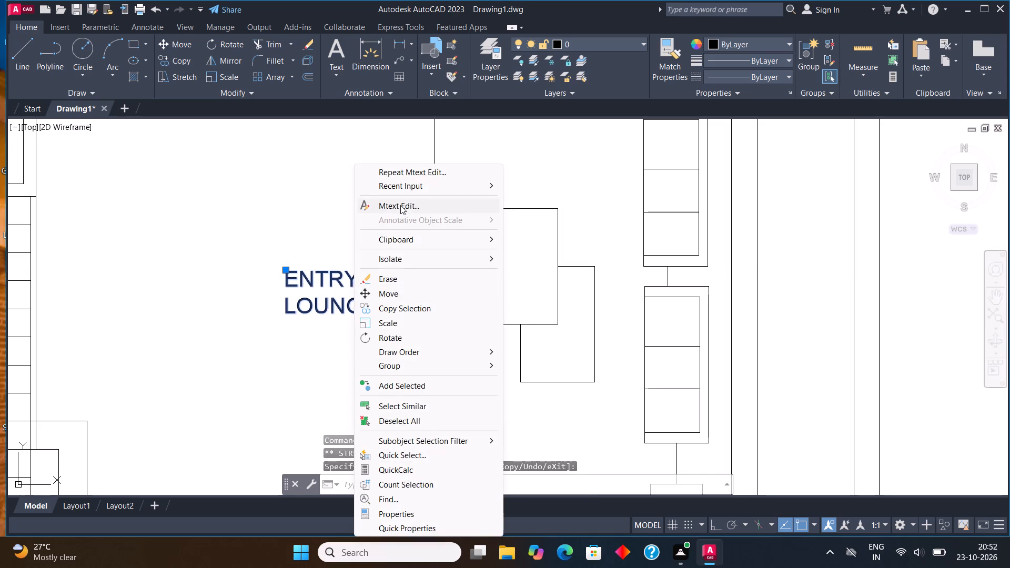
{"action": "left_click", "coordinate": [400, 205]}
{"action": "left_click", "coordinate": [387, 304]}
{"action": "key", "text": "Return"}
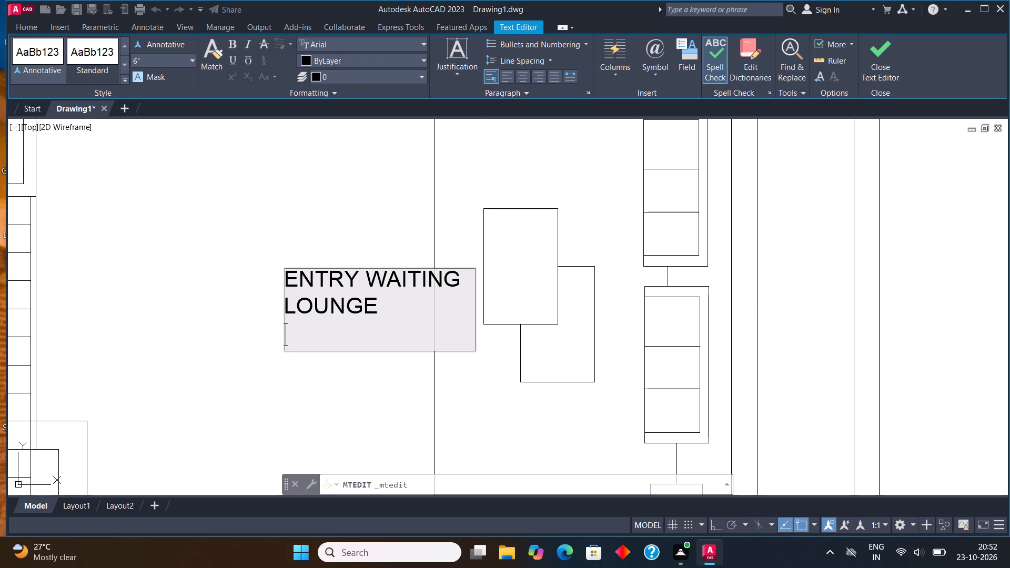
{"action": "type", "text": "17'3\""}
{"action": "type", "text": "*17'9\""}
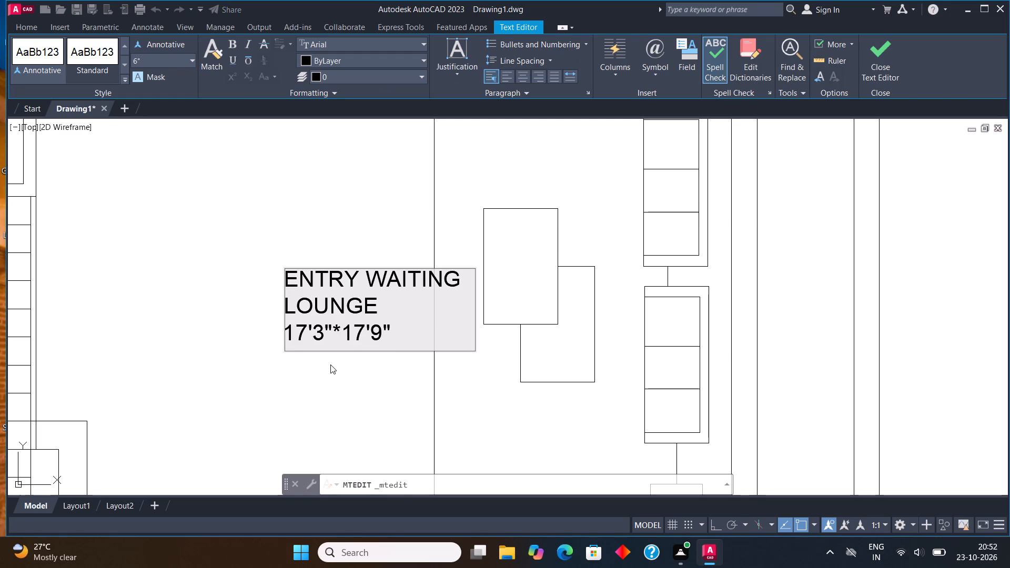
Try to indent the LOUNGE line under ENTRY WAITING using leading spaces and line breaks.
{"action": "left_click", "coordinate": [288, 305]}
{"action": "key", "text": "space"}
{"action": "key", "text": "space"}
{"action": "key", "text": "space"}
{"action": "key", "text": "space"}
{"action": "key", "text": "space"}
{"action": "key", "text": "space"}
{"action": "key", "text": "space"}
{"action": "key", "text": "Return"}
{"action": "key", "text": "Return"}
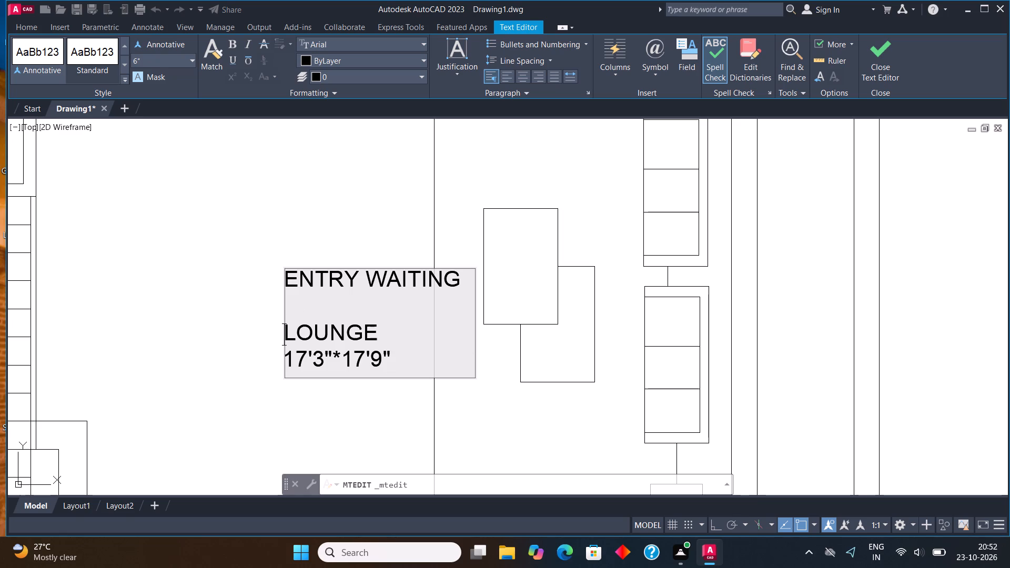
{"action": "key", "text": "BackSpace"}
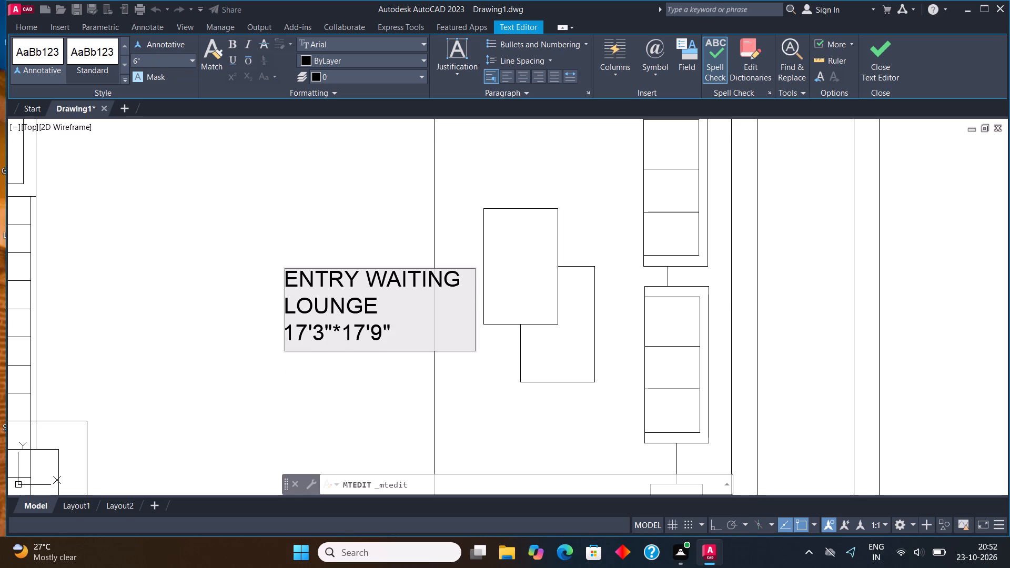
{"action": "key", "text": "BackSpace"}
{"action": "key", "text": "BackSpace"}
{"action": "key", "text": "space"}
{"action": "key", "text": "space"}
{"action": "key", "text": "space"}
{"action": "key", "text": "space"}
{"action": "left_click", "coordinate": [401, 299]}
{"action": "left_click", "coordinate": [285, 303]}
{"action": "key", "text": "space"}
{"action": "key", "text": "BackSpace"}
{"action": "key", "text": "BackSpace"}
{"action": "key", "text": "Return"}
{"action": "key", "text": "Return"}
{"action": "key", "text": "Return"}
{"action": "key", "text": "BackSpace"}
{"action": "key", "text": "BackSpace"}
Finish editing the entry waiting lounge label and keep its text.
{"action": "left_click", "coordinate": [878, 47]}
{"action": "scroll", "coordinate": [396, 344], "scroll_direction": "down", "scroll_amount": 4}
{"action": "scroll", "coordinate": [377, 324], "scroll_direction": "up", "scroll_amount": 1}
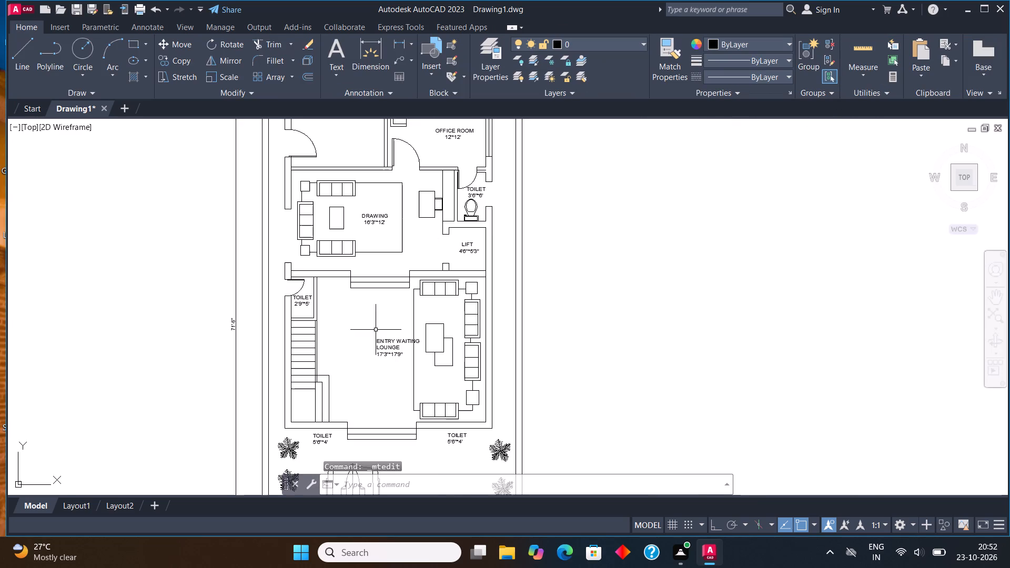
Move the ENTRY WAITING LOUNGE label away from the seating, into the open floor area towards the staircase.
{"action": "scroll", "coordinate": [394, 356], "scroll_direction": "up", "scroll_amount": 2}
{"action": "left_click", "coordinate": [387, 341]}
{"action": "left_click", "coordinate": [180, 42]}
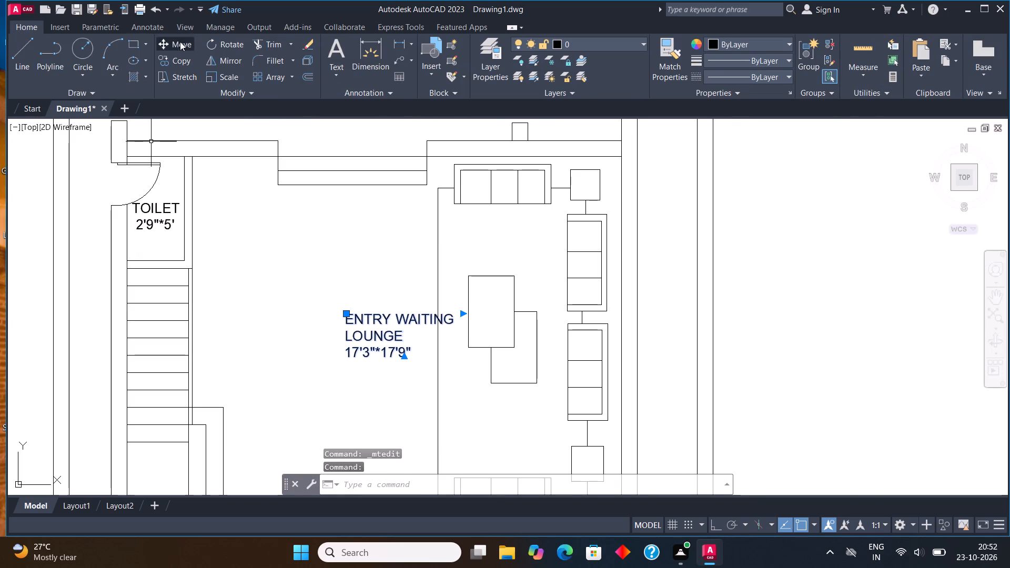
{"action": "left_click", "coordinate": [376, 322]}
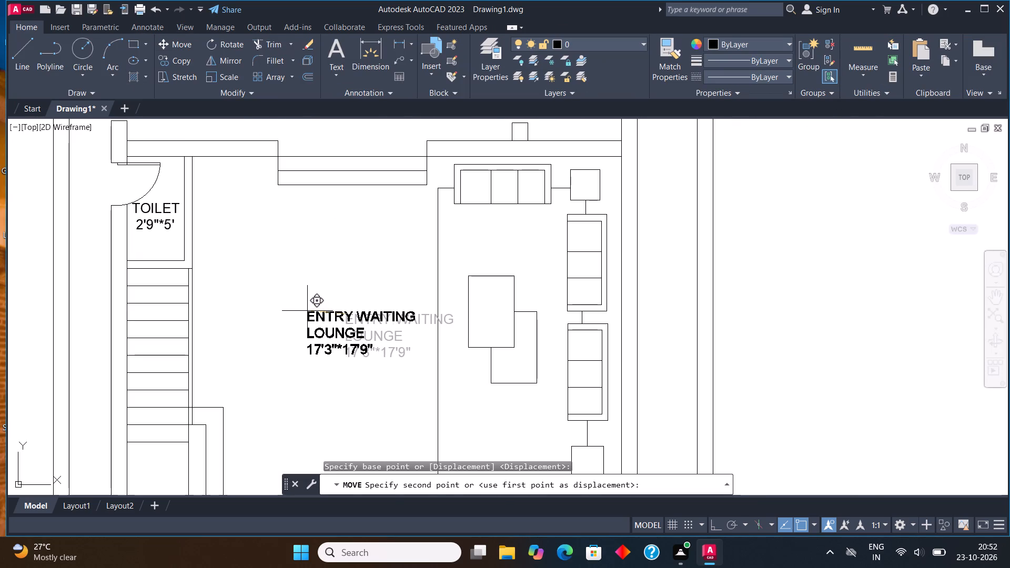
{"action": "left_click", "coordinate": [307, 311]}
Replace the text of the TOILET 5'6"*4' label above the right-hand row of plants with PLANTER BOX.
{"action": "scroll", "coordinate": [311, 208], "scroll_direction": "down", "scroll_amount": 3}
{"action": "scroll", "coordinate": [375, 291], "scroll_direction": "up", "scroll_amount": 3}
{"action": "left_click", "coordinate": [358, 301]}
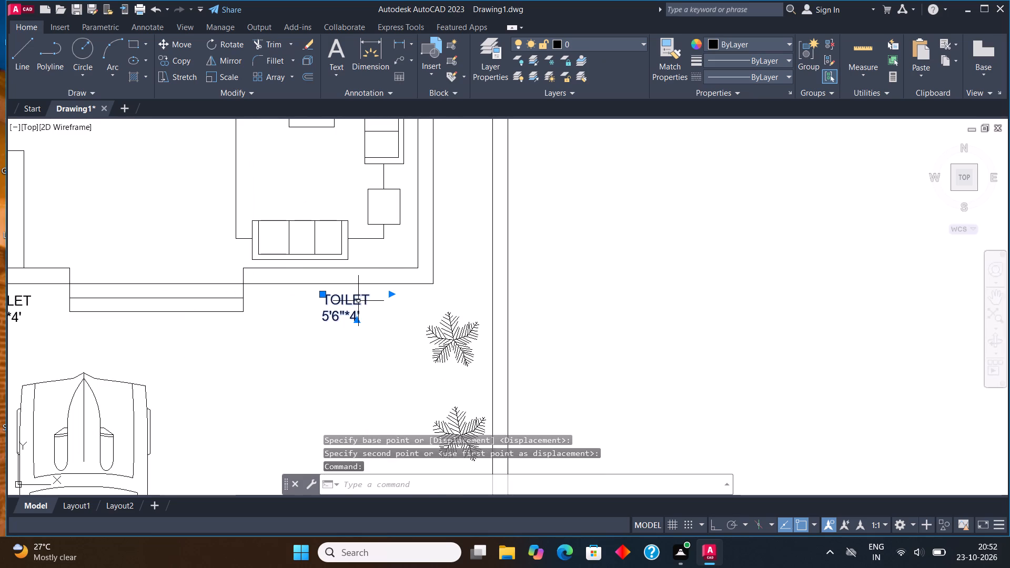
{"action": "right_click", "coordinate": [358, 301]}
{"action": "left_click", "coordinate": [407, 205]}
{"action": "left_click", "coordinate": [370, 316]}
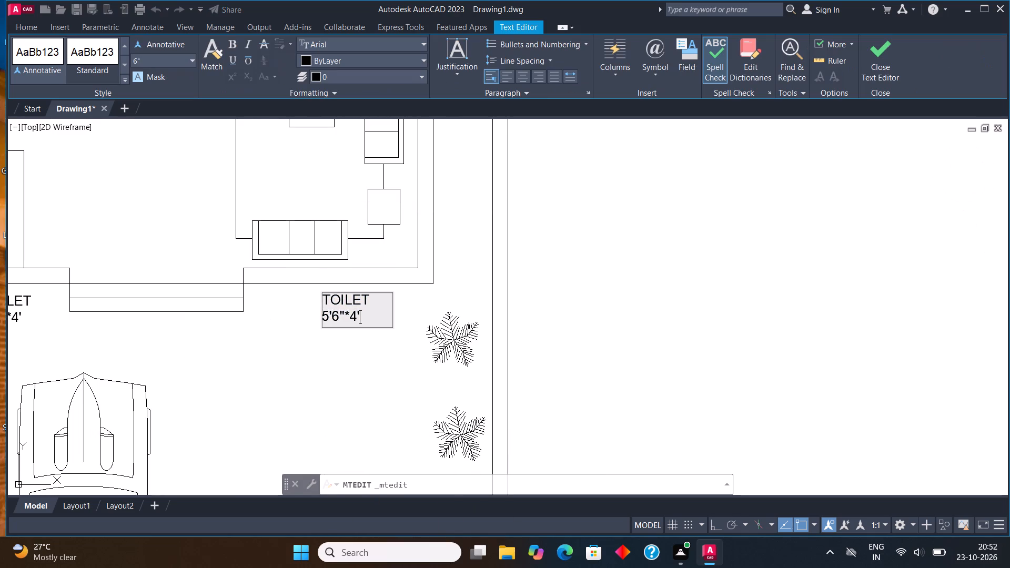
{"action": "key", "text": "BackSpace"}
{"action": "key", "text": "BackSpace"}
{"action": "key", "text": "BackSpace"}
{"action": "key", "text": "BackSpace"}
{"action": "key", "text": "BackSpace"}
{"action": "key", "text": "BackSpace"}
{"action": "key", "text": "BackSpace"}
{"action": "key", "text": "BackSpace"}
{"action": "key", "text": "BackSpace"}
{"action": "key", "text": "BackSpace"}
{"action": "key", "text": "BackSpace"}
{"action": "key", "text": "BackSpace"}
{"action": "key", "text": "BackSpace"}
{"action": "key", "text": "BackSpace"}
{"action": "key", "text": "BackSpace"}
{"action": "key", "text": "BackSpace"}
{"action": "key", "text": "BackSpace"}
{"action": "key", "text": "BackSpace"}
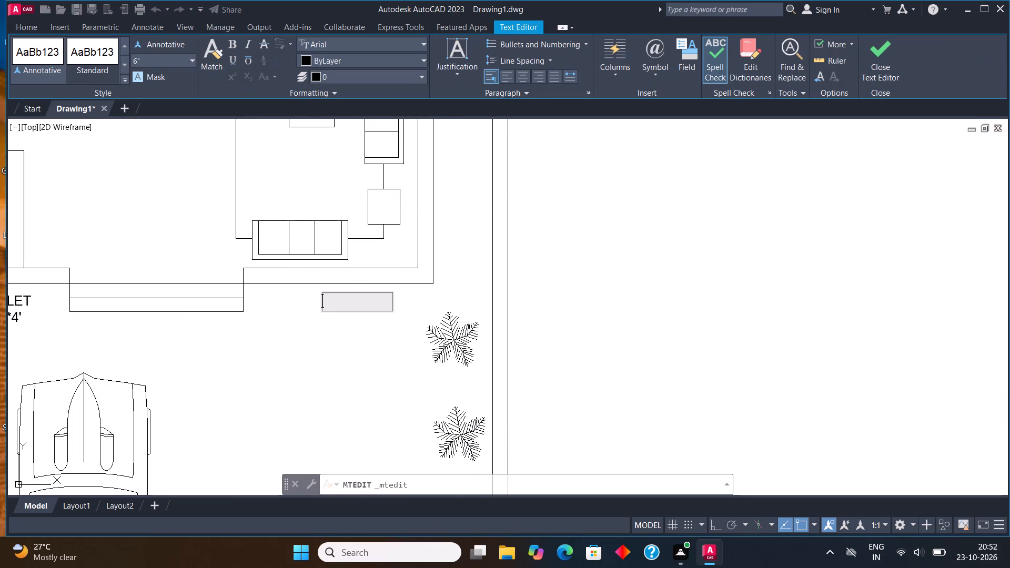
{"action": "type", "text": "PLANTER"}
{"action": "key", "text": "space"}
{"action": "type", "text": "BO"}
{"action": "key", "text": "x"}
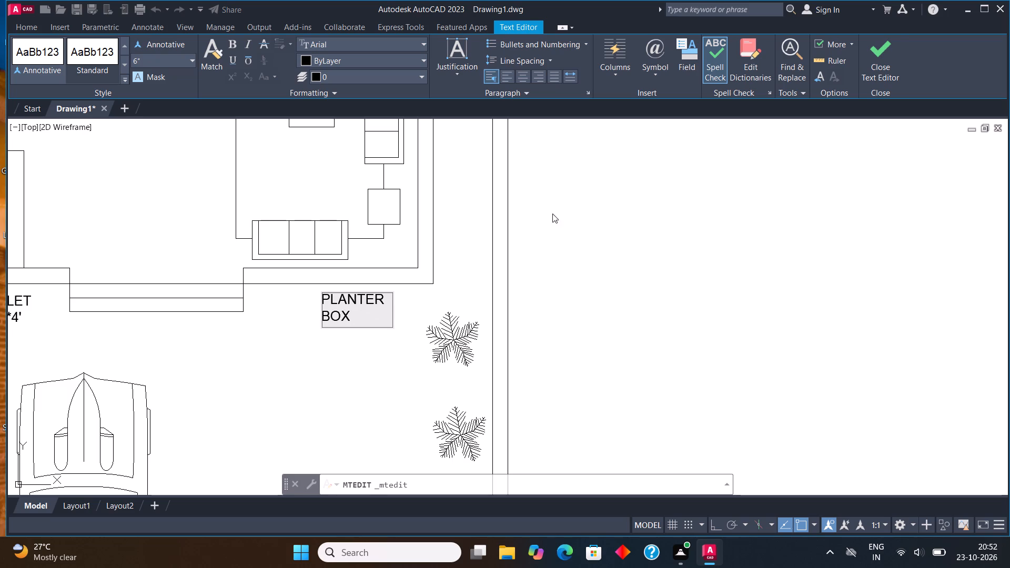
{"action": "left_click", "coordinate": [877, 55]}
Widen the text frame of the PLANTER BOX label so that it fits on one line.
{"action": "left_click", "coordinate": [367, 297]}
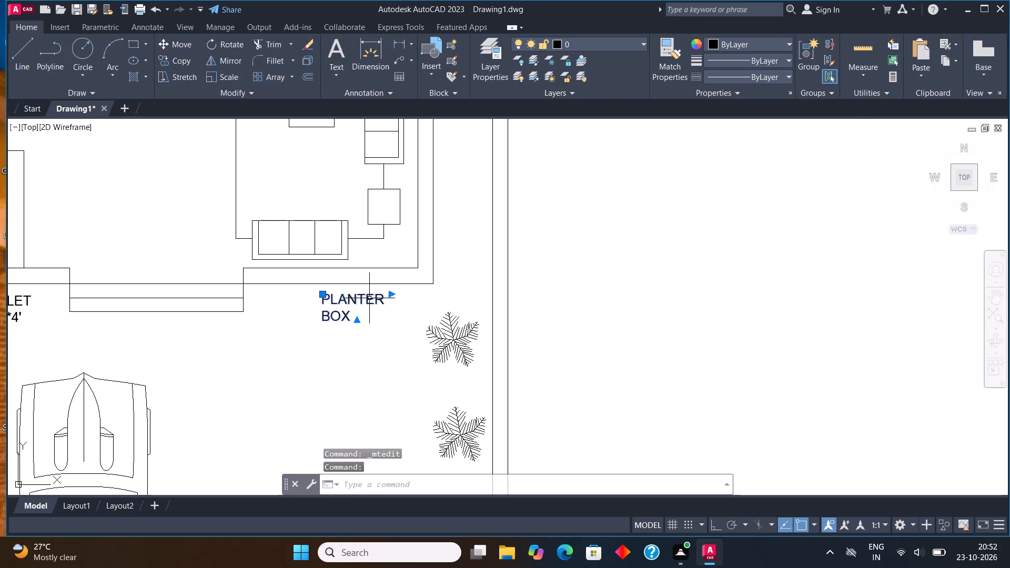
{"action": "left_click", "coordinate": [391, 295]}
{"action": "left_click", "coordinate": [414, 293]}
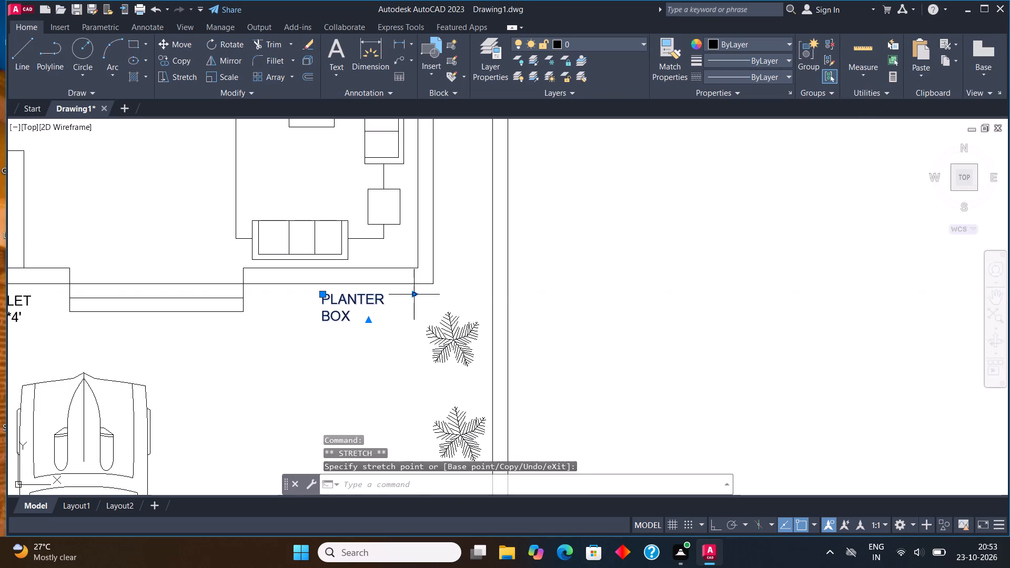
{"action": "left_click_drag", "start_coordinate": [414, 293], "coordinate": [421, 293]}
{"action": "left_click", "coordinate": [421, 293]}
{"action": "scroll", "coordinate": [492, 273], "scroll_direction": "down", "scroll_amount": 3}
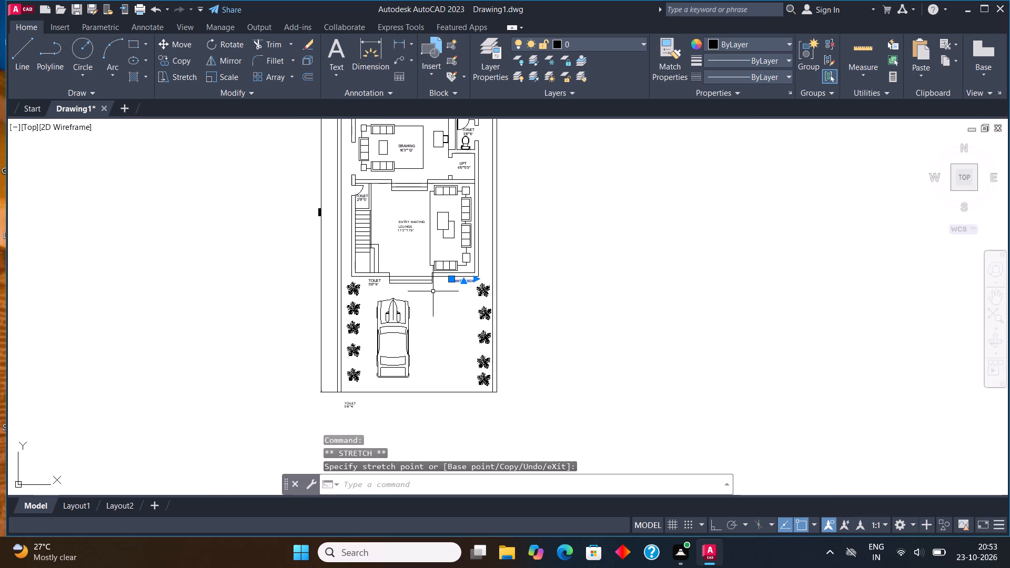
{"action": "scroll", "coordinate": [372, 296], "scroll_direction": "up", "scroll_amount": 3}
{"action": "key", "text": "Escape"}
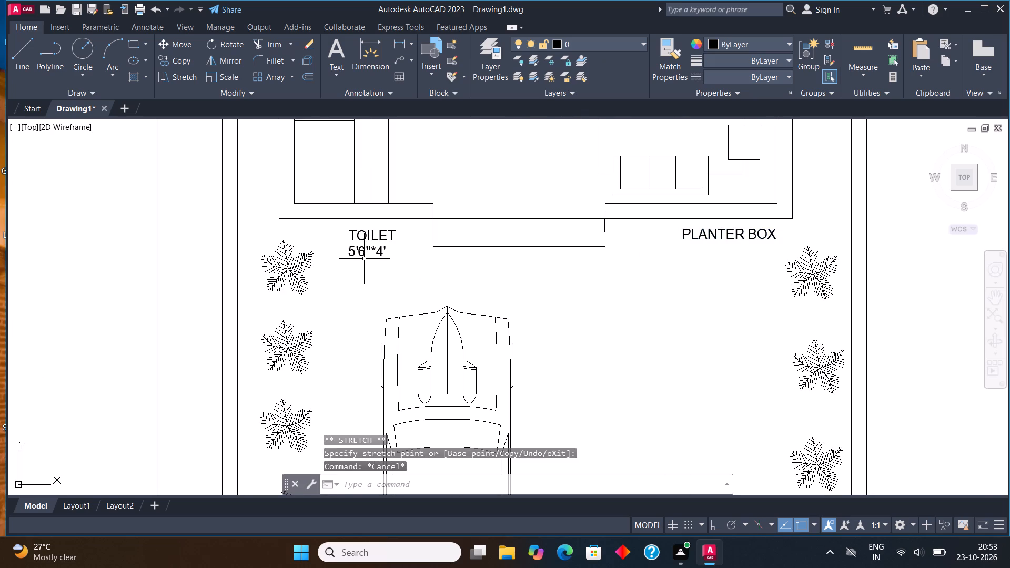
Delete the TOILET 5'6"*4' label outside the front wall near the left-hand row of plants.
{"action": "left_click", "coordinate": [369, 247]}
{"action": "key", "text": "Delete"}
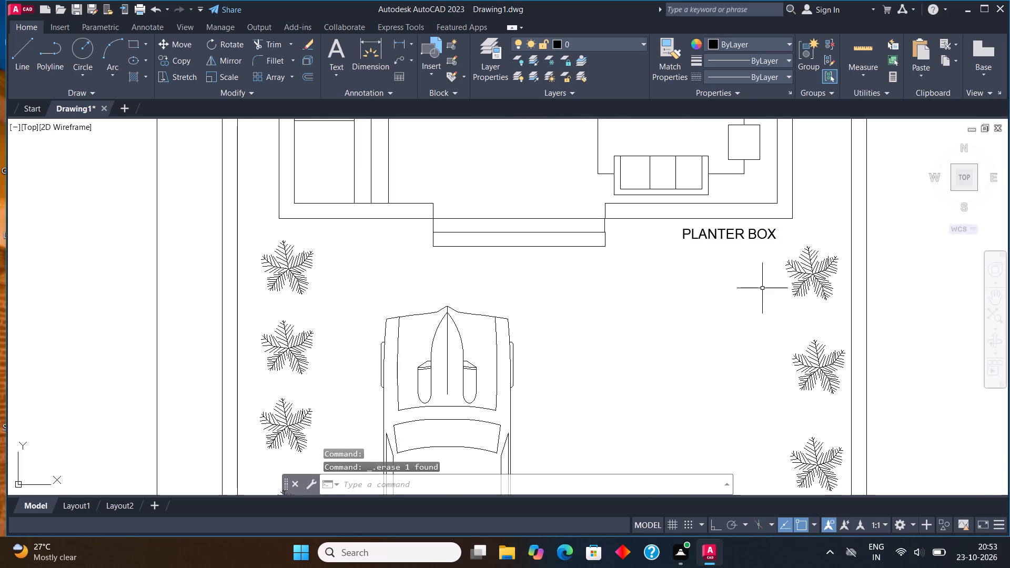
Copy the PLANTER BOX label to the spot beside the top of the left-hand row of plants.
{"action": "left_click", "coordinate": [749, 232]}
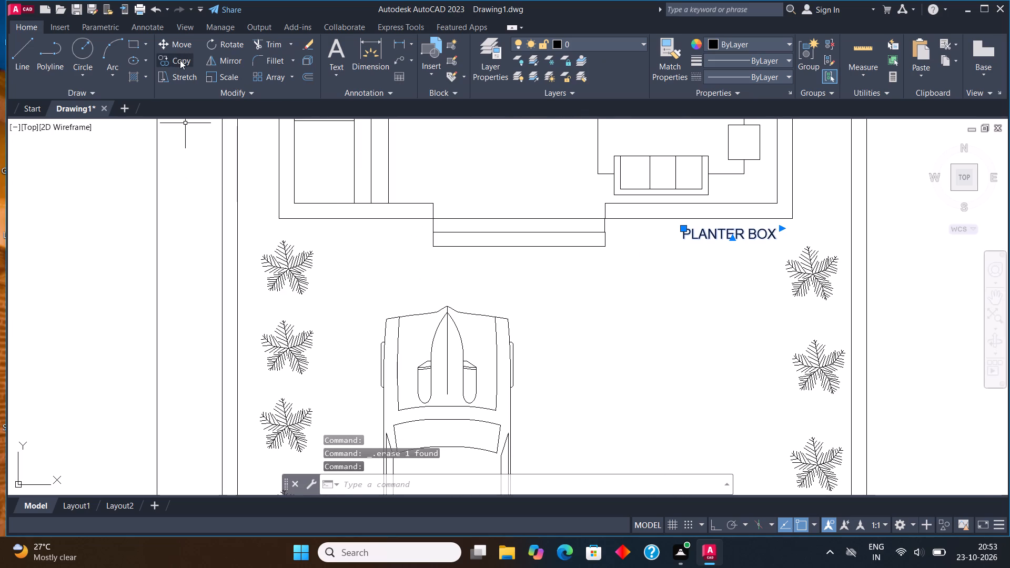
{"action": "left_click", "coordinate": [180, 60]}
{"action": "left_click", "coordinate": [727, 239]}
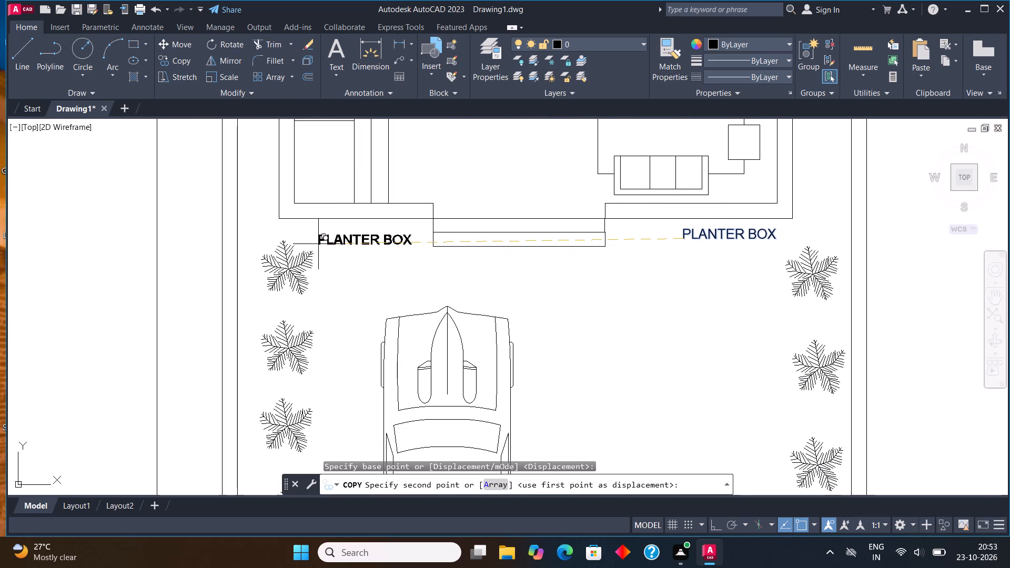
{"action": "left_click", "coordinate": [321, 245]}
{"action": "key", "text": "Escape"}
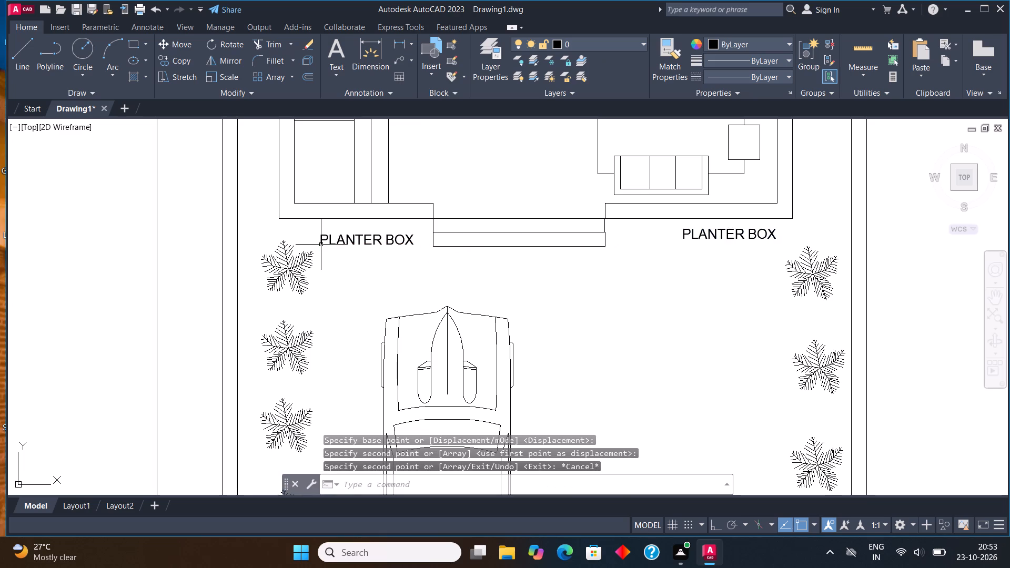
Copy the right-hand PLANTER BOX label into the open parking area beside the car.
{"action": "scroll", "coordinate": [353, 245], "scroll_direction": "down", "scroll_amount": 3}
{"action": "scroll", "coordinate": [468, 247], "scroll_direction": "up", "scroll_amount": 2}
{"action": "left_click", "coordinate": [441, 242]}
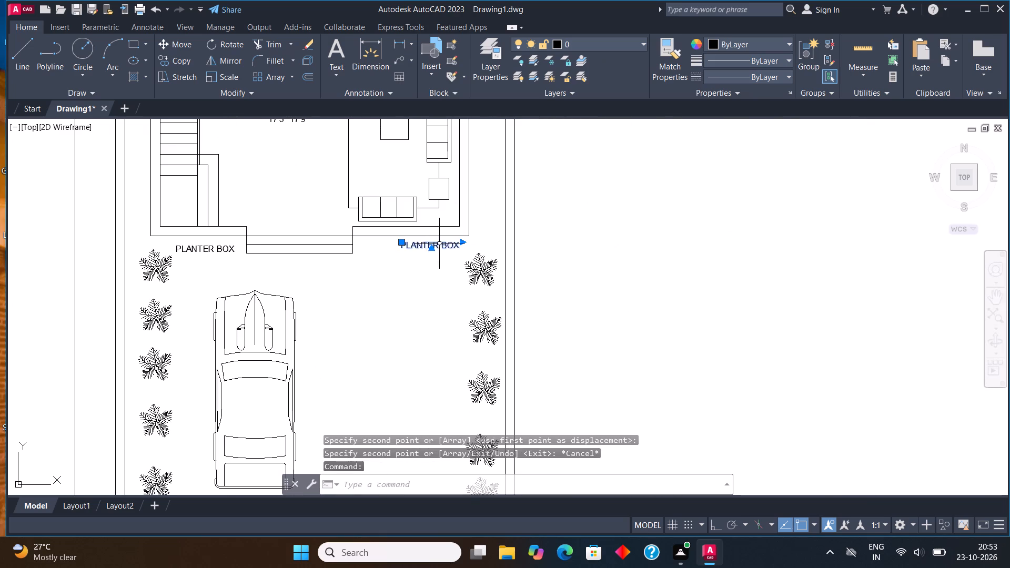
{"action": "left_click", "coordinate": [182, 62]}
{"action": "left_click", "coordinate": [417, 244]}
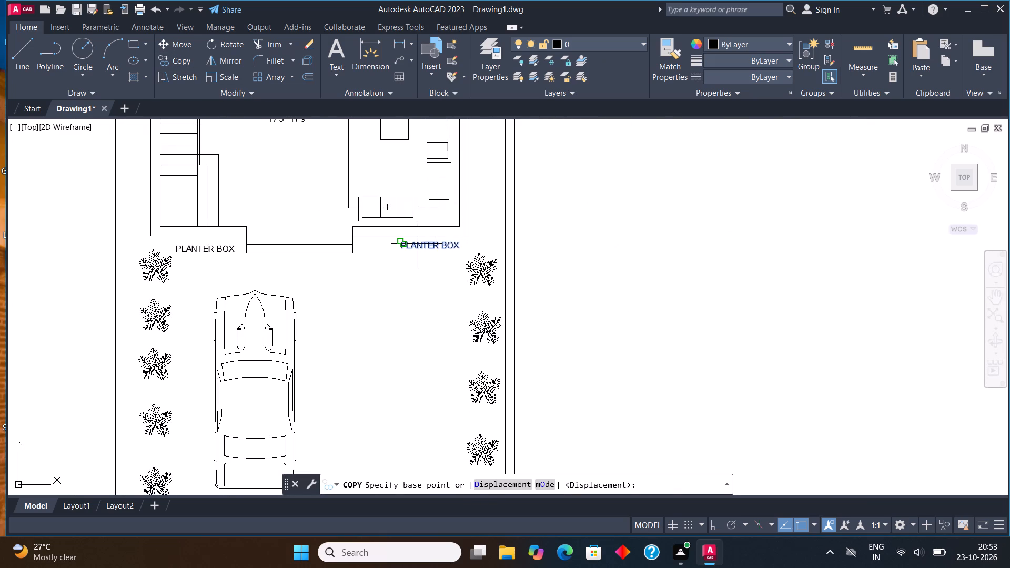
{"action": "scroll", "coordinate": [411, 219], "scroll_direction": "down", "scroll_amount": 2}
{"action": "scroll", "coordinate": [382, 302], "scroll_direction": "up", "scroll_amount": 3}
{"action": "middle_click_drag", "start_coordinate": [370, 235], "coordinate": [366, 286]}
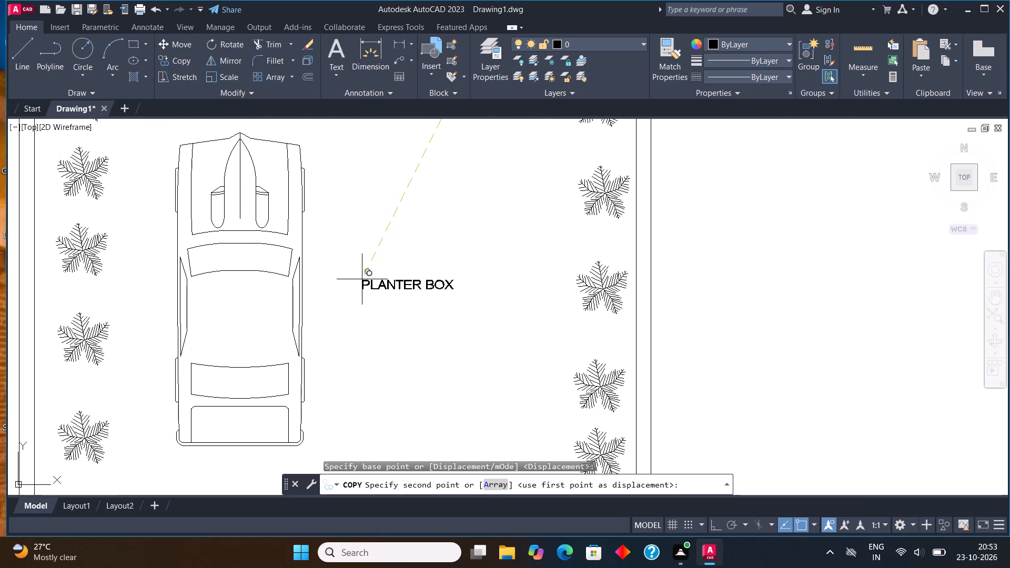
{"action": "left_click", "coordinate": [362, 279]}
{"action": "key", "text": "Escape"}
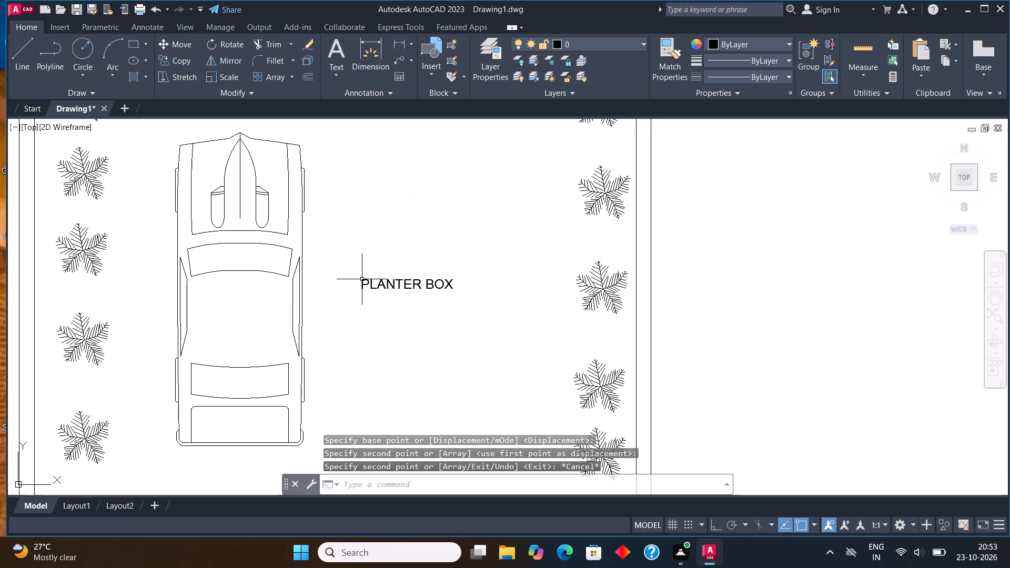
Replace the text of the PLANTER BOX label beside the car with PARKING.
{"action": "left_click", "coordinate": [402, 285]}
{"action": "right_click", "coordinate": [402, 285]}
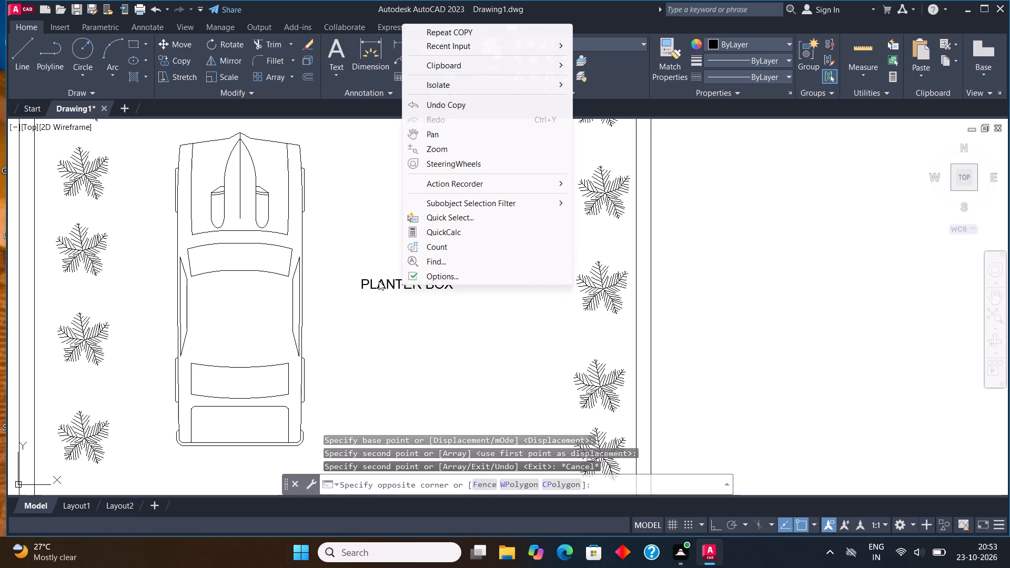
{"action": "left_click", "coordinate": [401, 272]}
{"action": "right_click", "coordinate": [401, 283]}
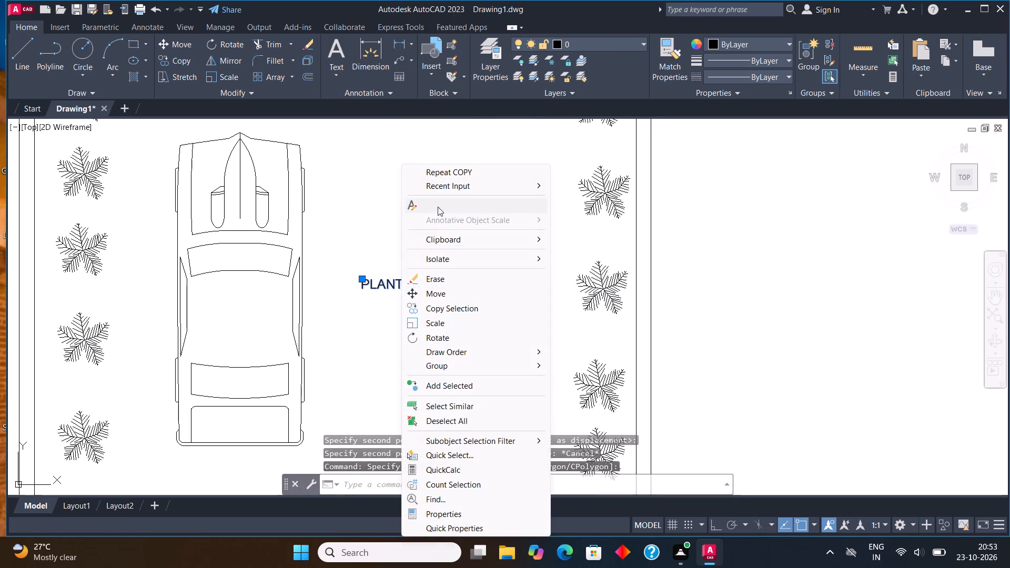
{"action": "left_click", "coordinate": [438, 207]}
{"action": "left_click", "coordinate": [463, 287]}
{"action": "left_click", "coordinate": [418, 287]}
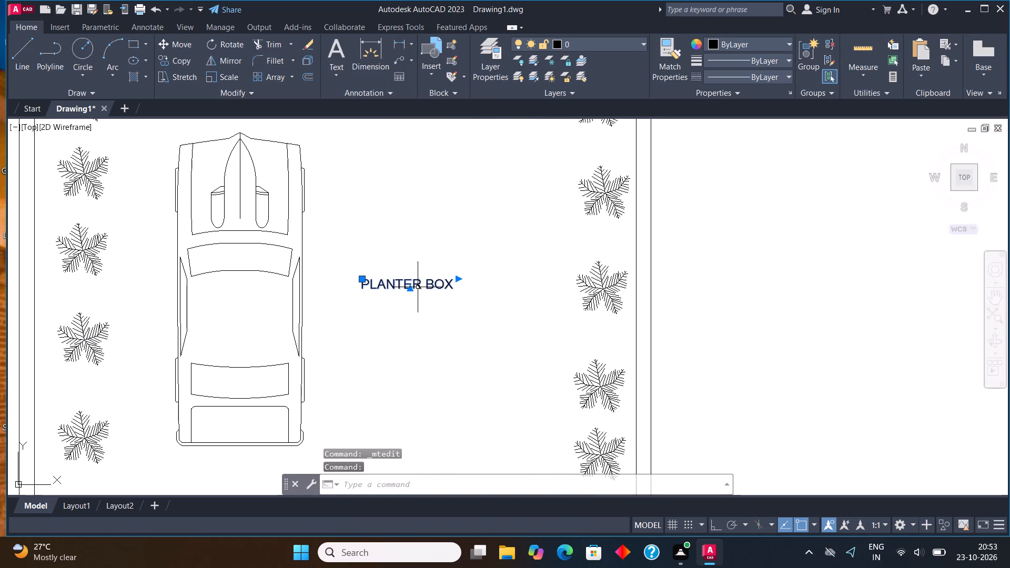
{"action": "right_click", "coordinate": [418, 287]}
{"action": "left_click", "coordinate": [460, 205]}
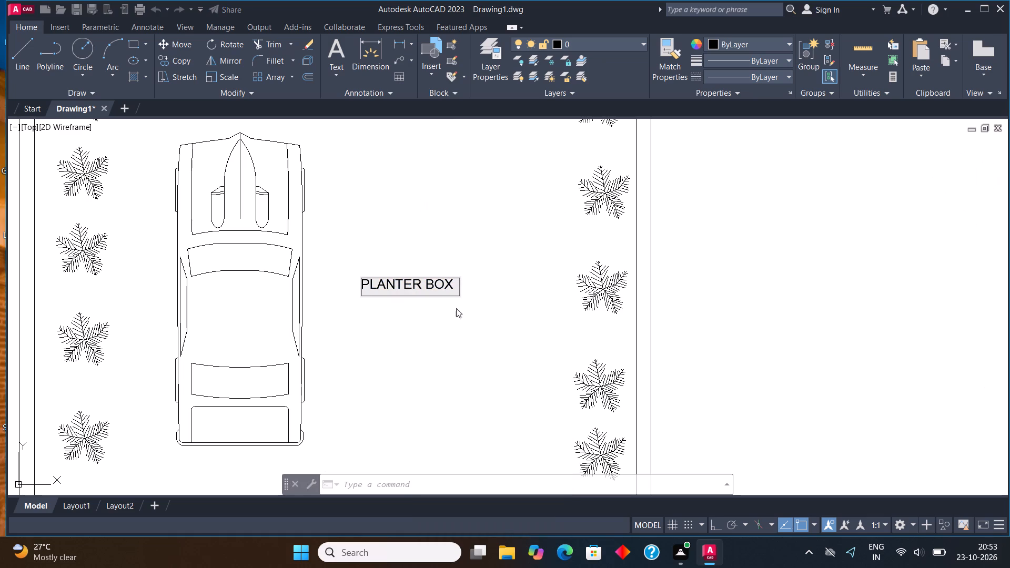
{"action": "left_click", "coordinate": [452, 286]}
{"action": "key", "text": "BackSpace"}
{"action": "key", "text": "BackSpace"}
{"action": "key", "text": "BackSpace"}
{"action": "key", "text": "BackSpace"}
{"action": "key", "text": "BackSpace"}
{"action": "key", "text": "BackSpace"}
{"action": "key", "text": "BackSpace"}
{"action": "key", "text": "BackSpace"}
{"action": "key", "text": "BackSpace"}
{"action": "key", "text": "BackSpace"}
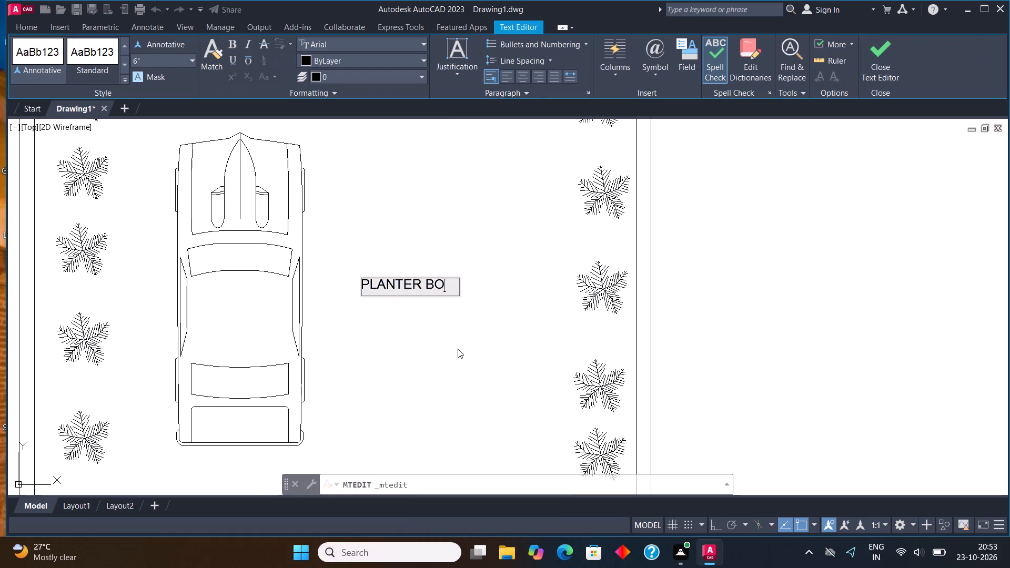
{"action": "key", "text": "BackSpace"}
{"action": "type", "text": "PA"}
{"action": "type", "text": "RKING"}
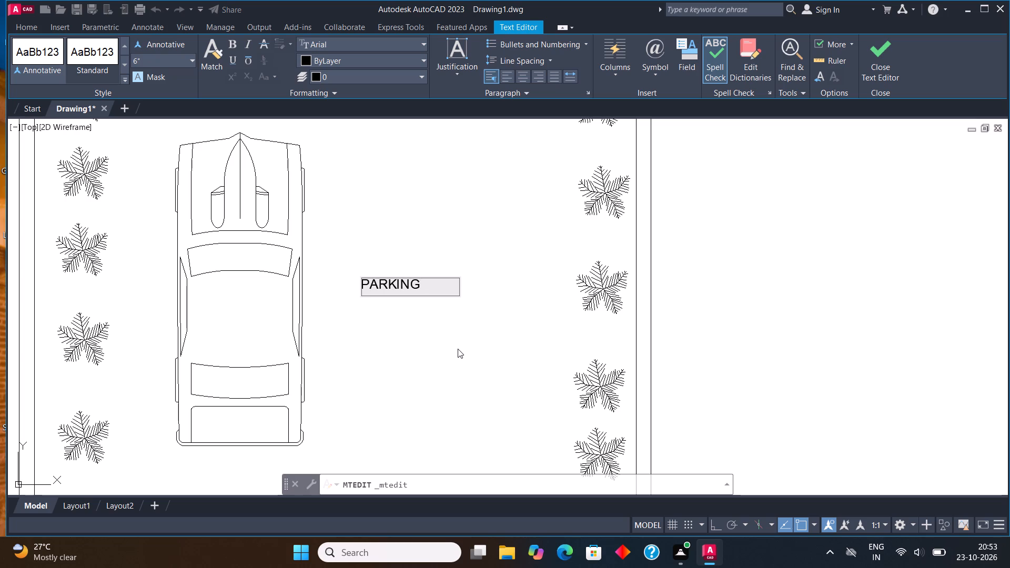
Add a line reading 25'3"*22'3" below PARKING and finish editing the label.
{"action": "key", "text": "Return"}
{"action": "type", "text": "25'4\""}
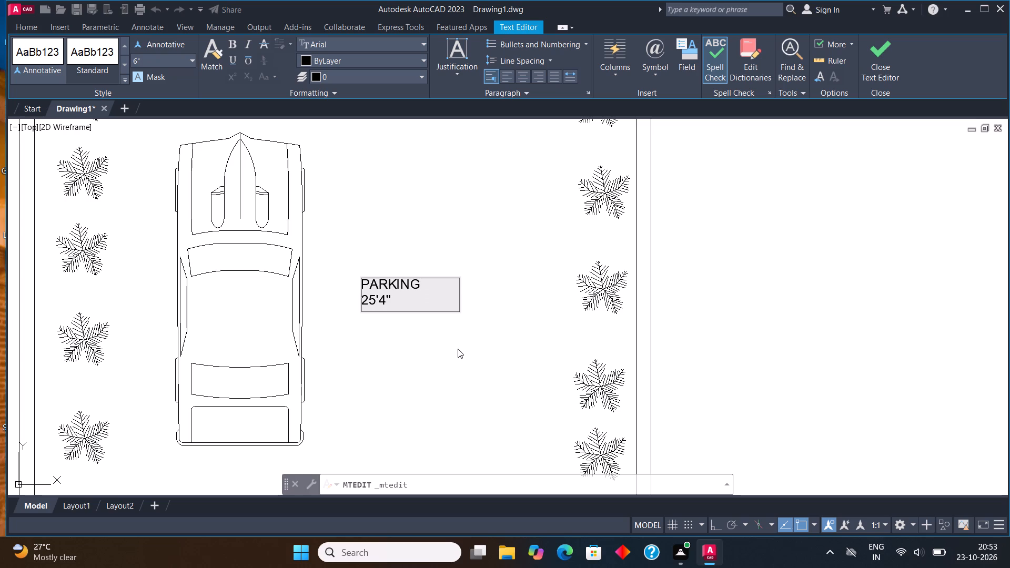
{"action": "key", "text": "BackSpace"}
{"action": "key", "text": "BackSpace"}
{"action": "type", "text": "3\"*"}
{"action": "type", "text": "22'3\""}
{"action": "left_click", "coordinate": [881, 47]}
Replace the text of the TOILET 5'6"*4' label below the plot's front boundary with GROUND FLOOR PLAN.
{"action": "scroll", "coordinate": [516, 252], "scroll_direction": "down", "scroll_amount": 2}
{"action": "middle_click_drag", "start_coordinate": [496, 269], "coordinate": [509, 283]}
{"action": "scroll", "coordinate": [334, 407], "scroll_direction": "up", "scroll_amount": 2}
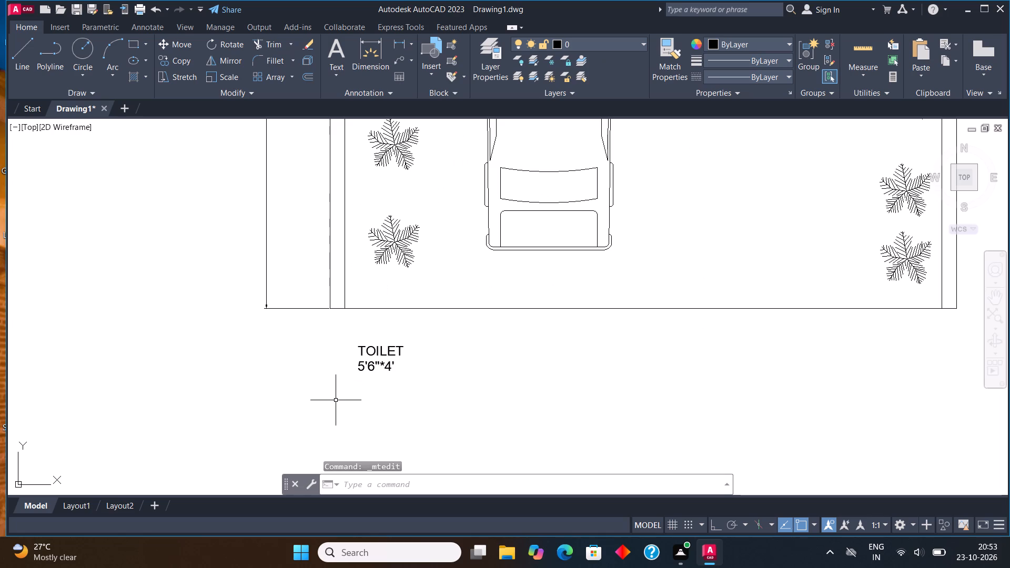
{"action": "left_click", "coordinate": [389, 346]}
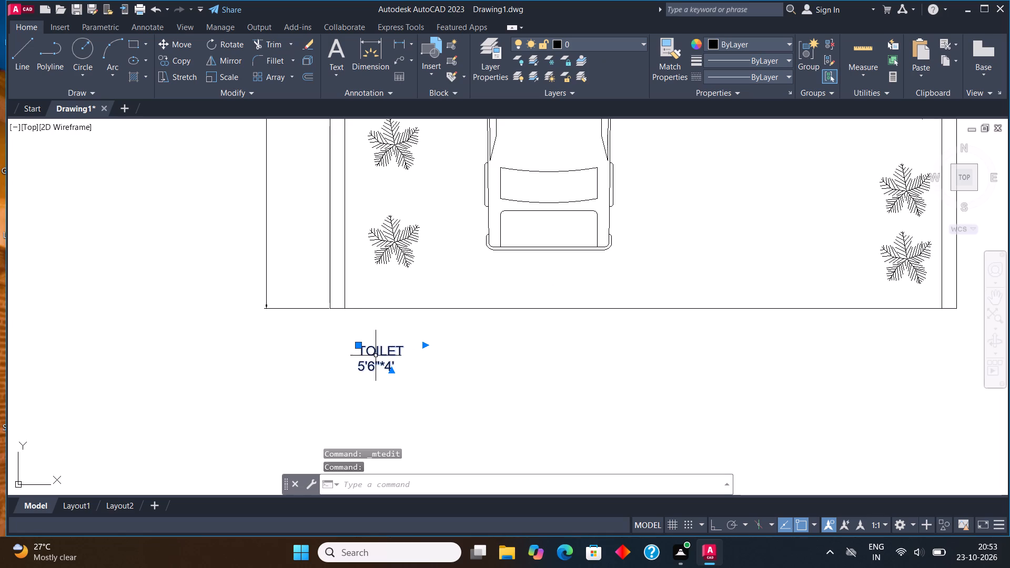
{"action": "right_click", "coordinate": [376, 355]}
{"action": "left_click", "coordinate": [431, 204]}
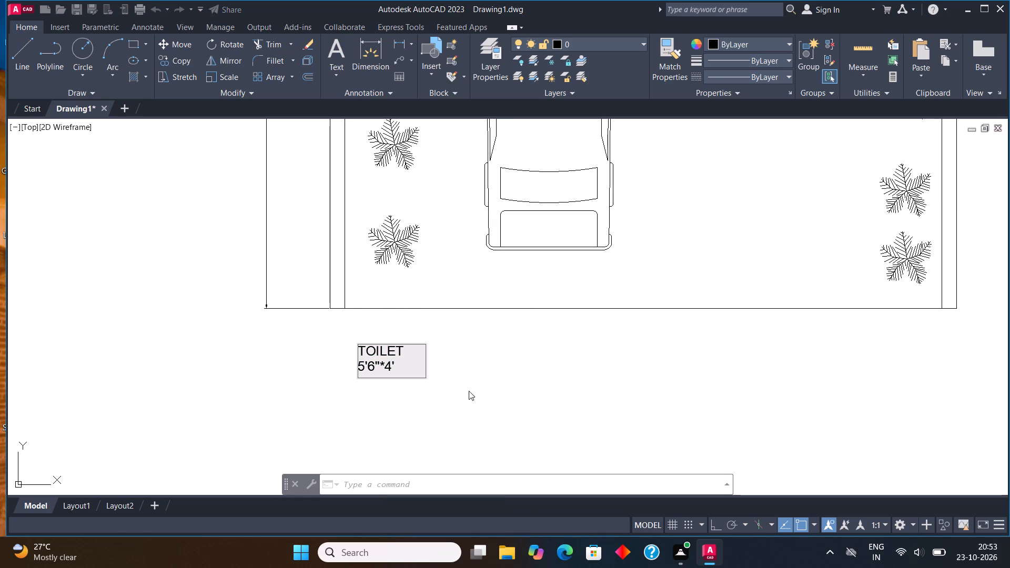
{"action": "left_click", "coordinate": [400, 369]}
{"action": "key", "text": "BackSpace"}
{"action": "key", "text": "BackSpace"}
{"action": "key", "text": "BackSpace"}
{"action": "key", "text": "BackSpace"}
{"action": "key", "text": "BackSpace"}
{"action": "key", "text": "BackSpace"}
{"action": "key", "text": "BackSpace"}
{"action": "key", "text": "BackSpace"}
{"action": "key", "text": "BackSpace"}
{"action": "key", "text": "BackSpace"}
{"action": "key", "text": "BackSpace"}
{"action": "key", "text": "BackSpace"}
{"action": "key", "text": "BackSpace"}
{"action": "key", "text": "BackSpace"}
{"action": "key", "text": "BackSpace"}
{"action": "key", "text": "BackSpace"}
{"action": "key", "text": "BackSpace"}
{"action": "key", "text": "BackSpace"}
{"action": "key", "text": "BackSpace"}
{"action": "key", "text": "BackSpace"}
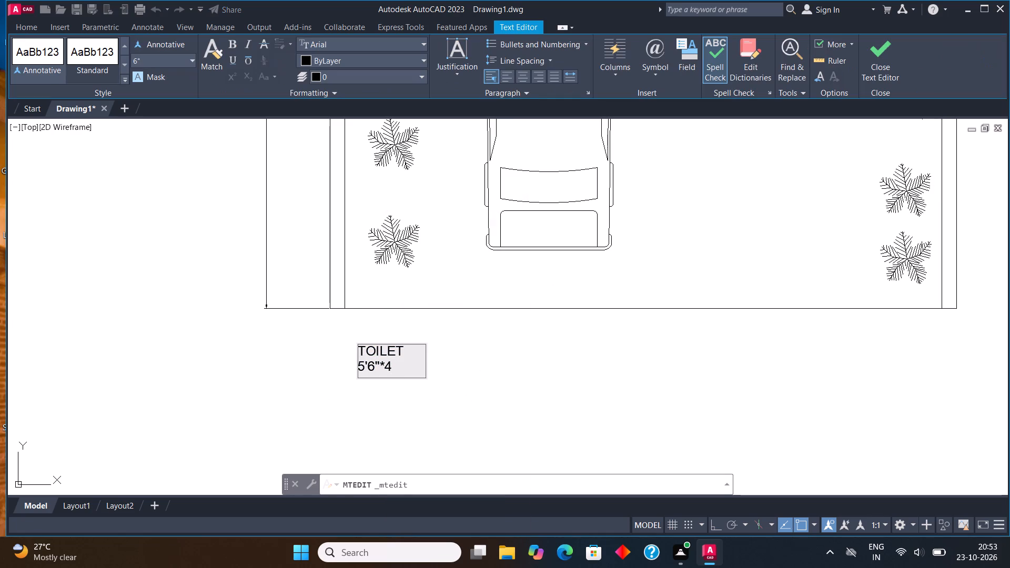
{"action": "type", "text": "GROUND"}
{"action": "key", "text": "space"}
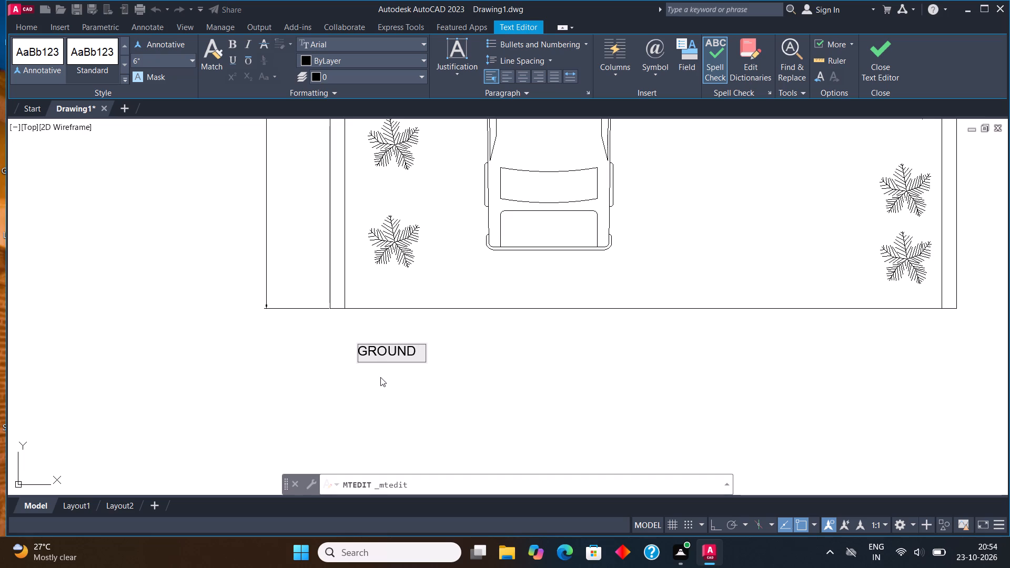
{"action": "type", "text": "FLOOR PLNA"}
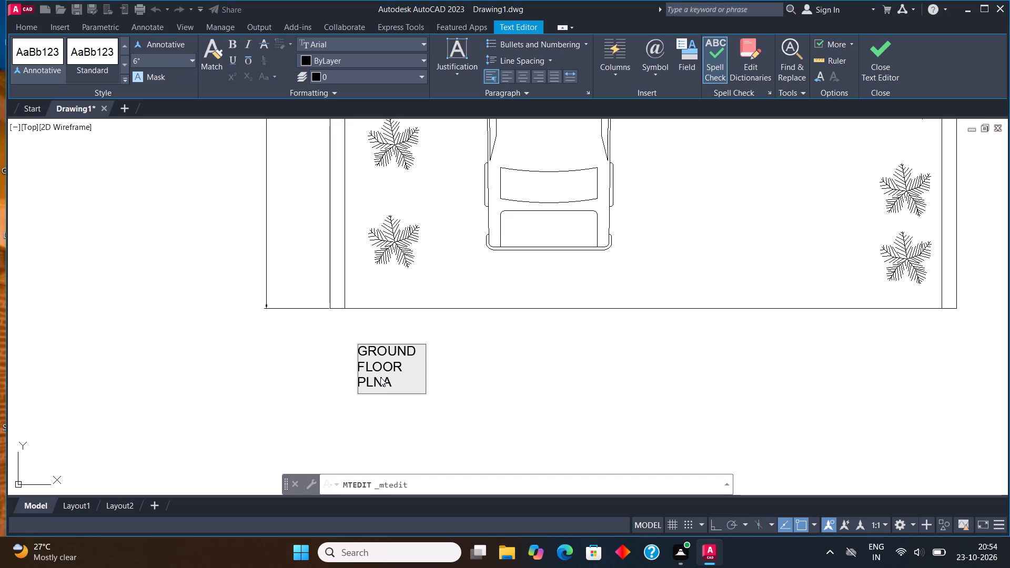
{"action": "key", "text": "BackSpace"}
{"action": "key", "text": "BackSpace"}
{"action": "type", "text": "AN"}
{"action": "left_click", "coordinate": [876, 66]}
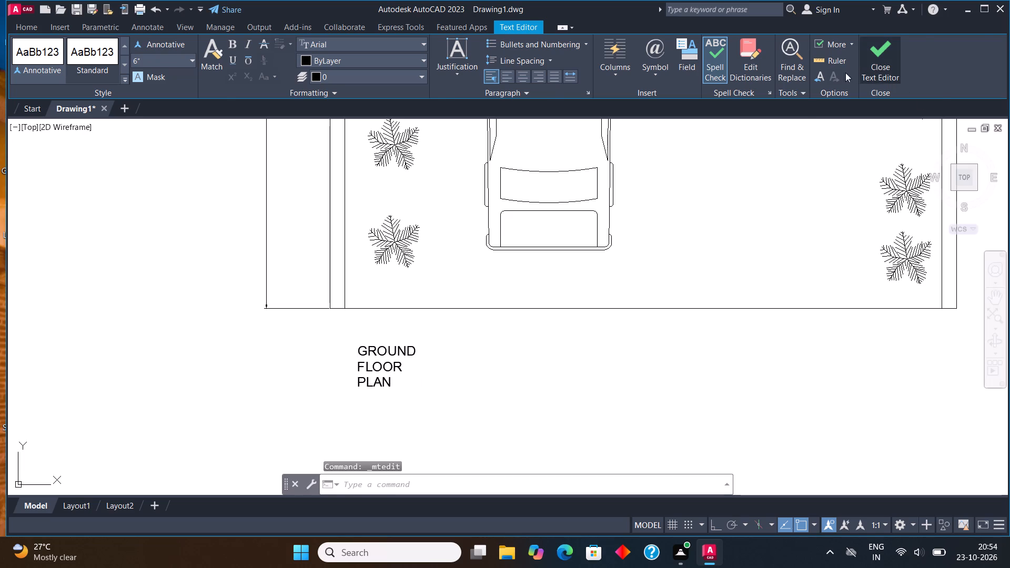
Widen the GROUND FLOOR PLAN title's text box so the title fits on a single line.
{"action": "left_click_drag", "start_coordinate": [425, 360], "coordinate": [416, 355]}
{"action": "left_click", "coordinate": [401, 347]}
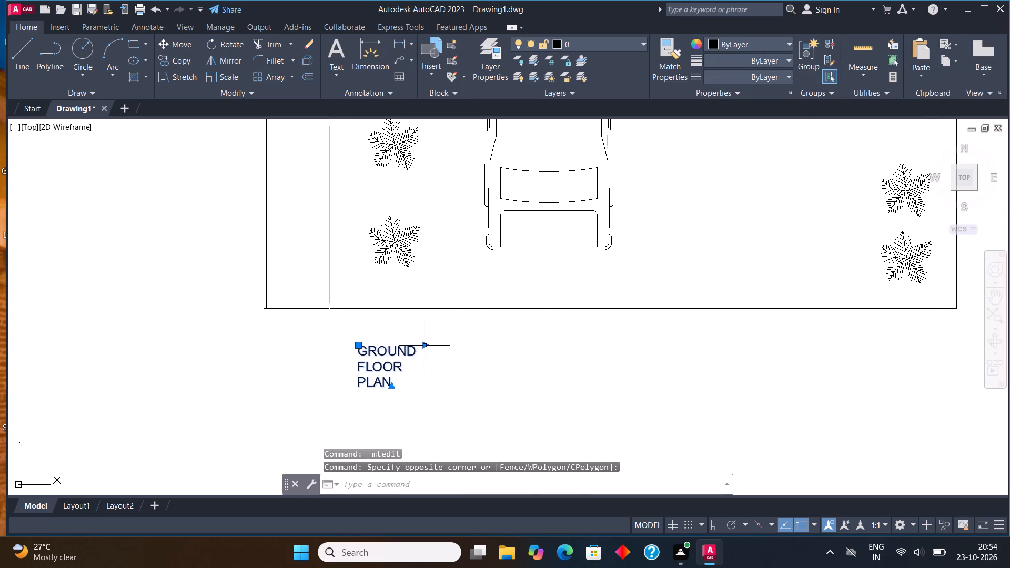
{"action": "left_click_drag", "start_coordinate": [425, 344], "coordinate": [521, 344]}
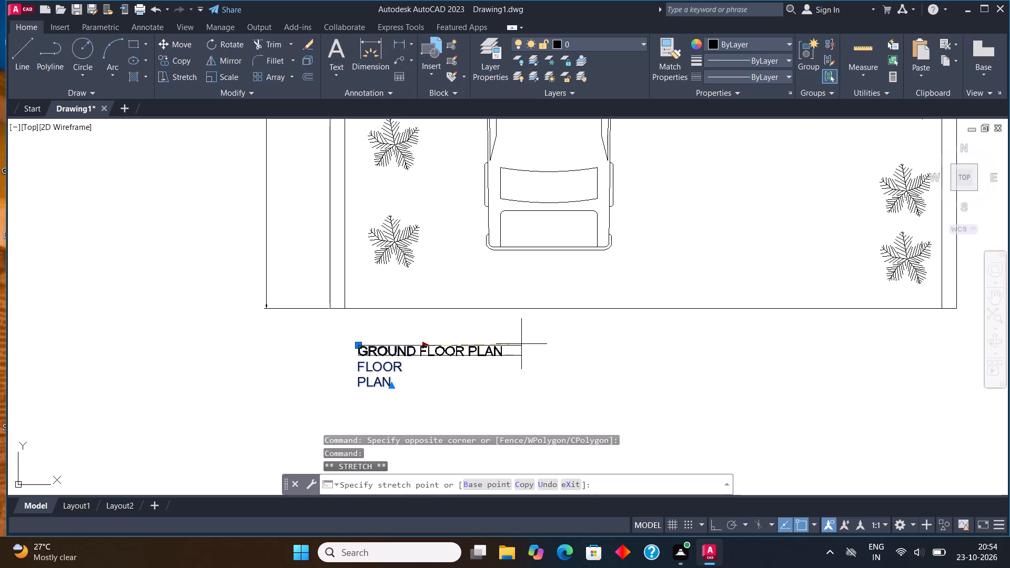
{"action": "left_click", "coordinate": [521, 344]}
{"action": "left_click", "coordinate": [565, 347]}
{"action": "left_click", "coordinate": [542, 382]}
{"action": "key", "text": "Escape"}
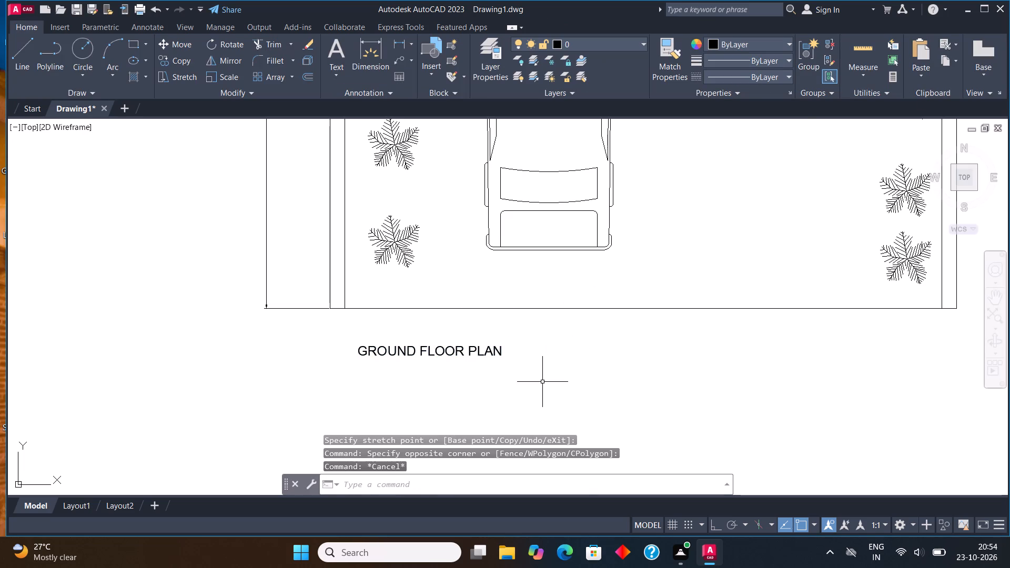
Move the GROUND FLOOR PLAN title slightly farther below the plot's front boundary.
{"action": "scroll", "coordinate": [360, 302], "scroll_direction": "down", "scroll_amount": 1}
{"action": "scroll", "coordinate": [396, 343], "scroll_direction": "up", "scroll_amount": 1}
{"action": "left_click_drag", "start_coordinate": [391, 341], "coordinate": [387, 331]}
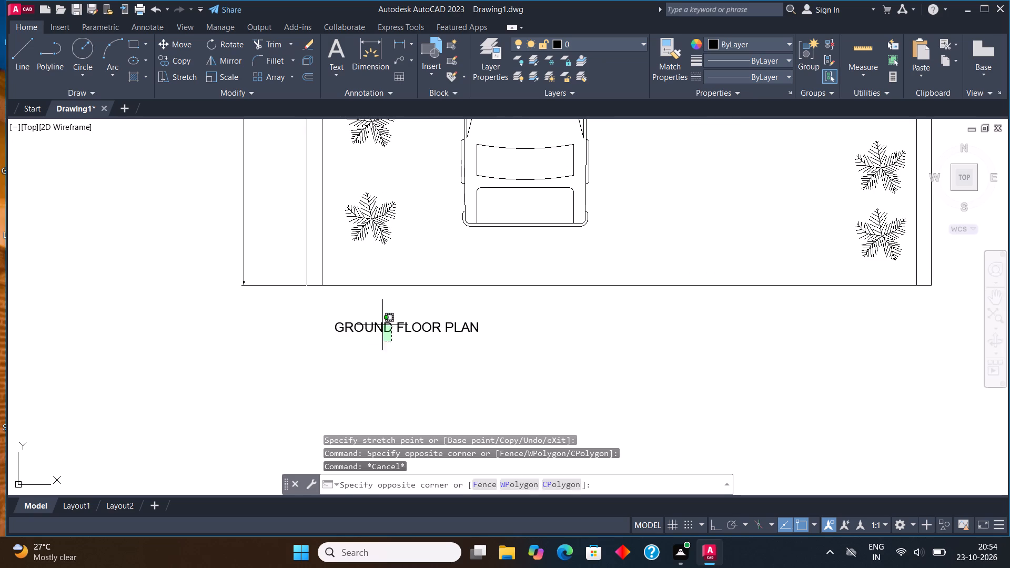
{"action": "left_click", "coordinate": [368, 315]}
{"action": "left_click", "coordinate": [182, 45]}
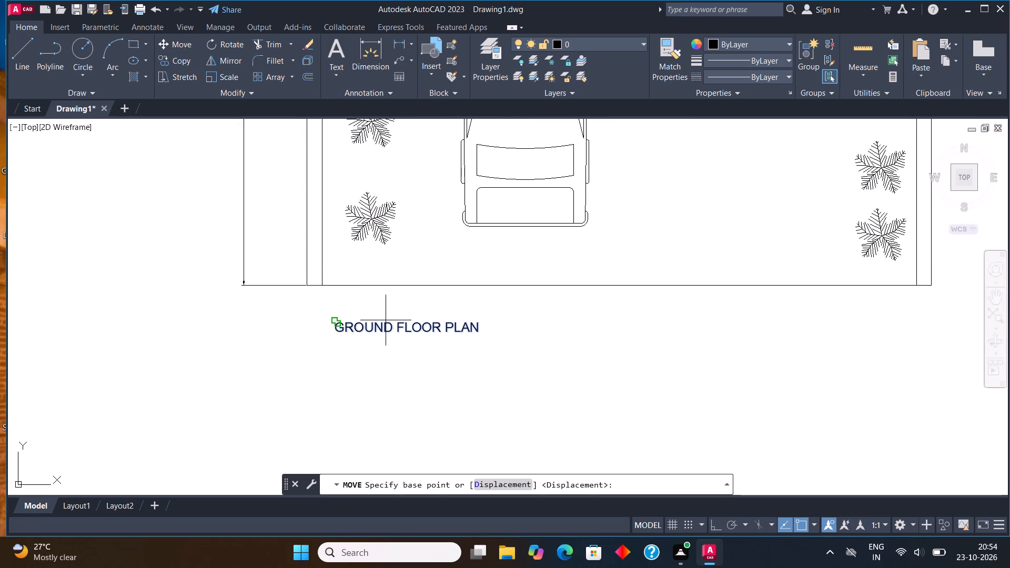
{"action": "left_click", "coordinate": [386, 320]}
{"action": "left_click", "coordinate": [330, 333]}
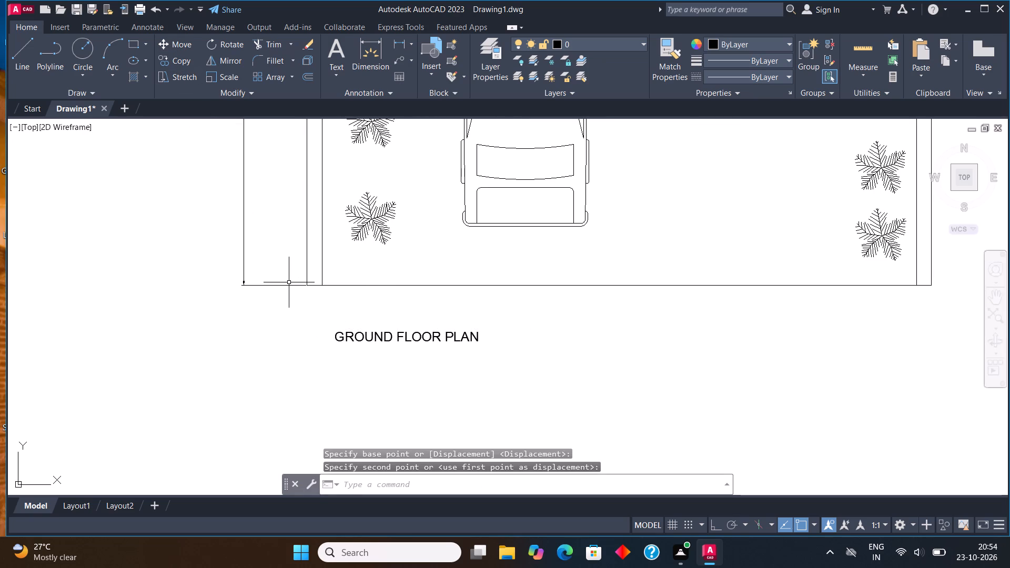
Draw a narrow rectangular strip with orthogonal lines below the front boundary, spanning between the plot's outer side boundaries.
{"action": "scroll", "coordinate": [301, 297], "scroll_direction": "down", "scroll_amount": 1}
{"action": "middle_click_drag", "start_coordinate": [489, 320], "coordinate": [474, 326]}
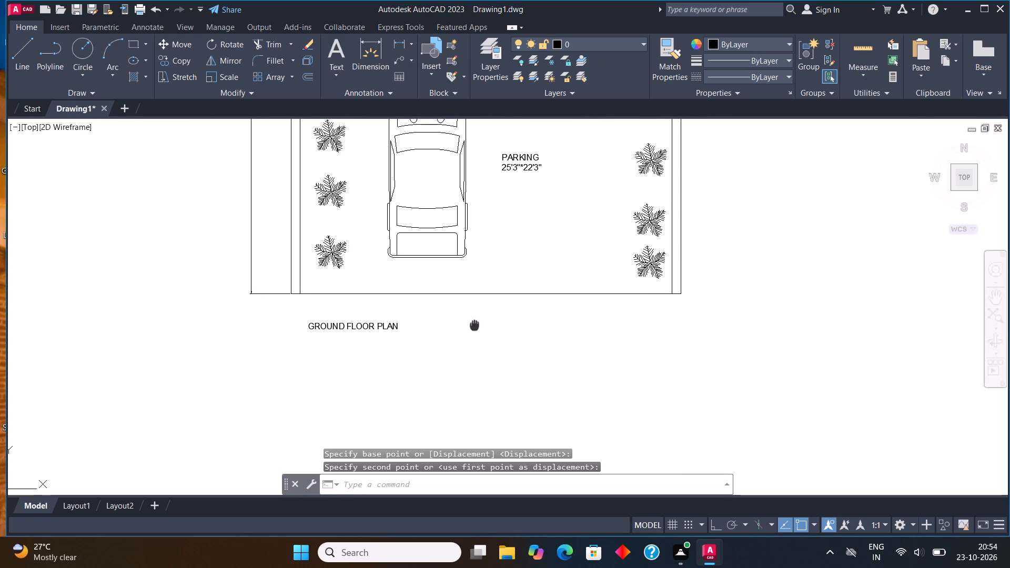
{"action": "middle_click_drag", "start_coordinate": [474, 326], "coordinate": [441, 403]}
{"action": "left_click", "coordinate": [13, 58]}
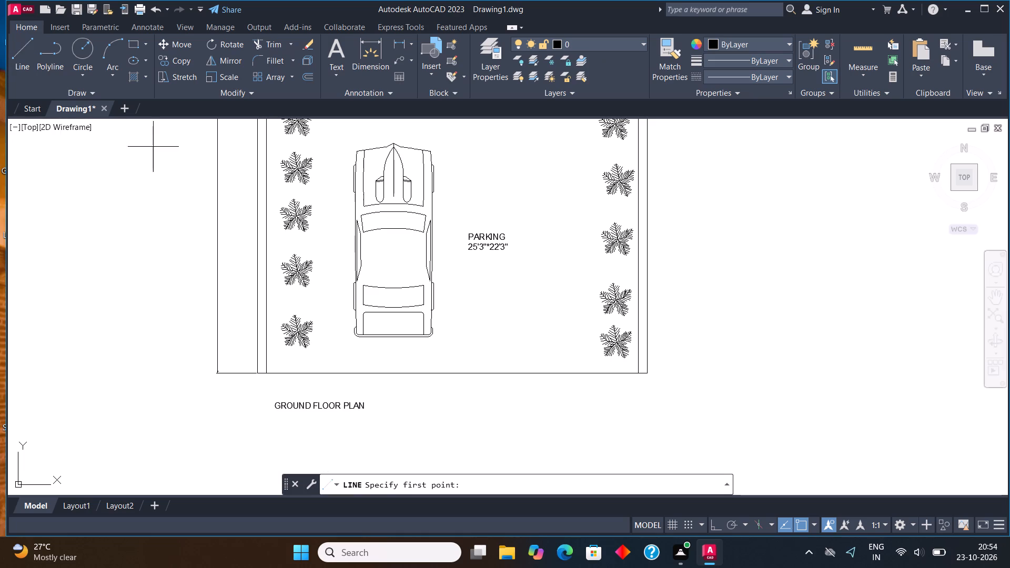
{"action": "middle_click_drag", "start_coordinate": [334, 263], "coordinate": [338, 210]}
{"action": "scroll", "coordinate": [295, 320], "scroll_direction": "up", "scroll_amount": 1}
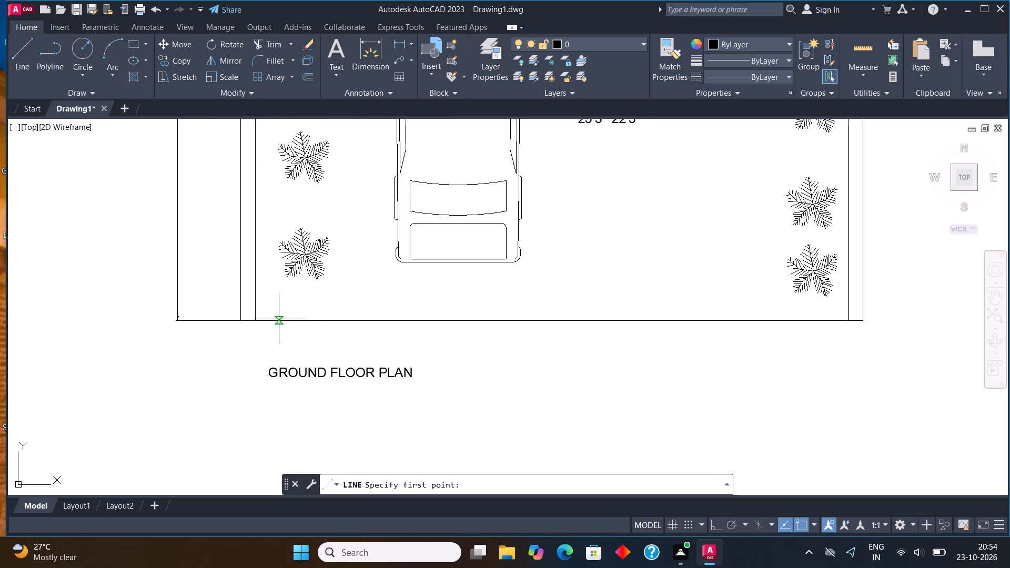
{"action": "left_click", "coordinate": [241, 319]}
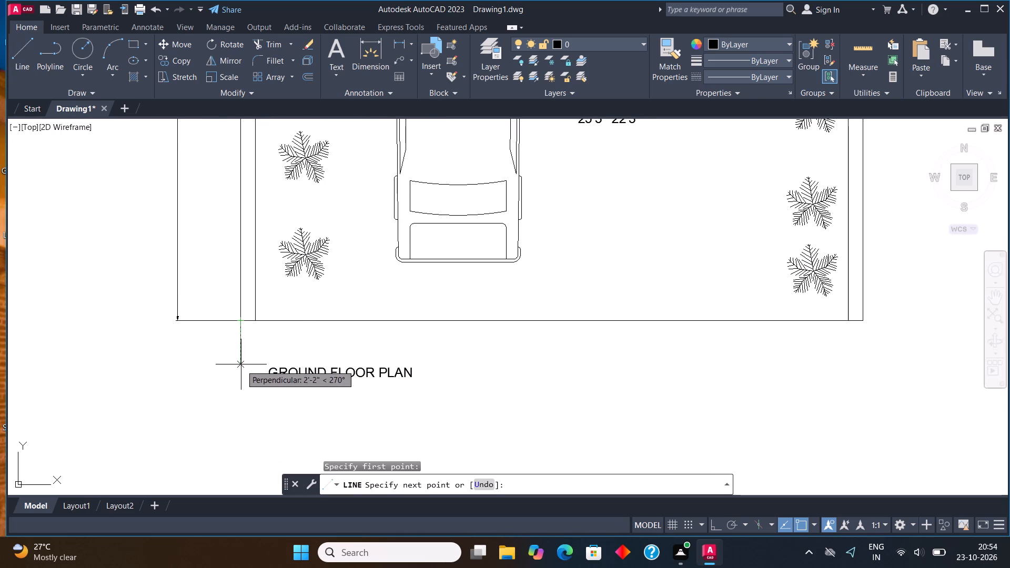
{"action": "left_click", "coordinate": [240, 392]}
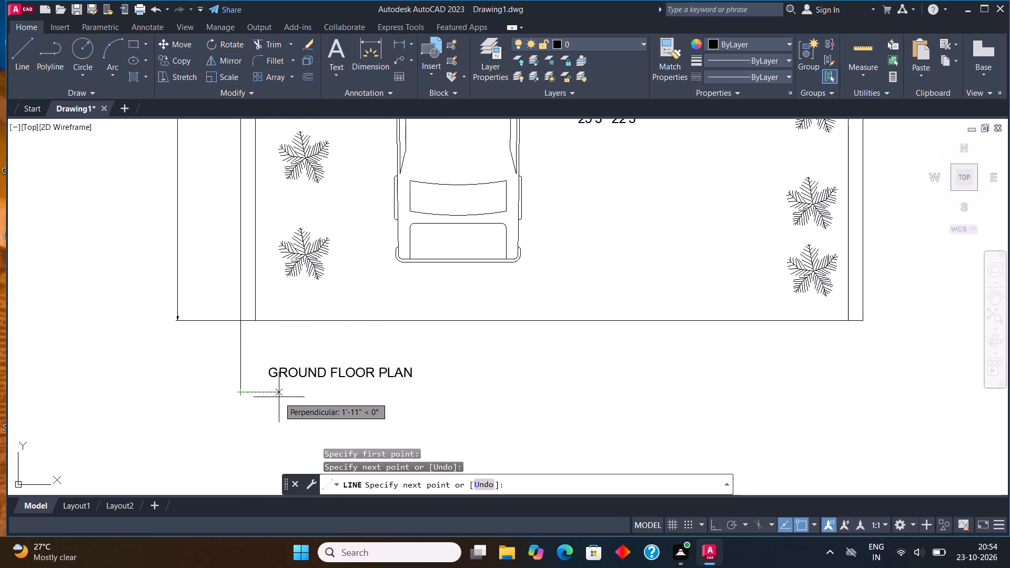
{"action": "key", "text": "F8"}
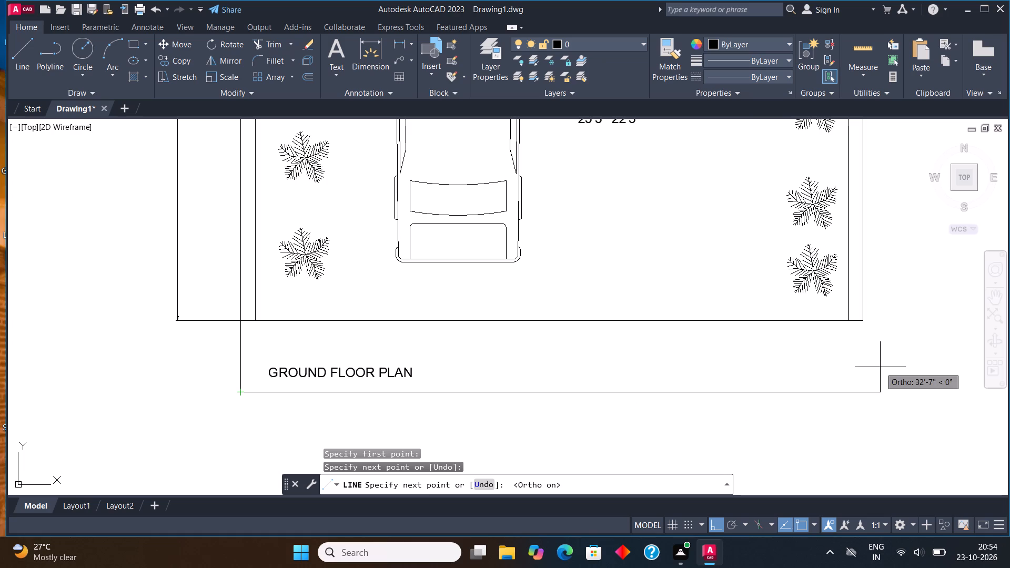
{"action": "left_click", "coordinate": [869, 360]}
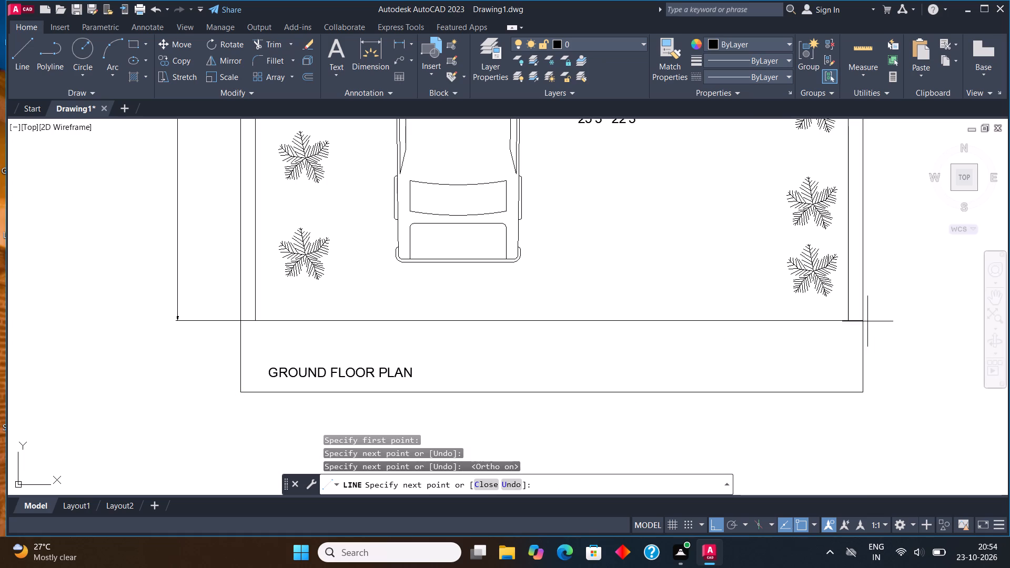
{"action": "left_click", "coordinate": [867, 321]}
{"action": "key", "text": "Escape"}
Move the GROUND FLOOR PLAN title straight down to just below the new strip.
{"action": "left_click", "coordinate": [349, 373]}
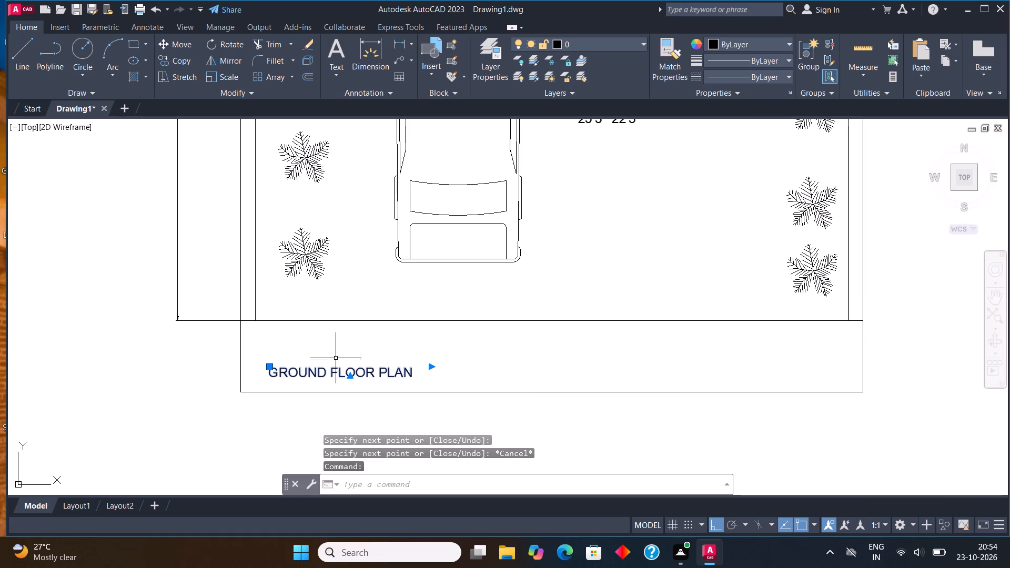
{"action": "left_click", "coordinate": [197, 37]}
{"action": "left_click", "coordinate": [181, 48]}
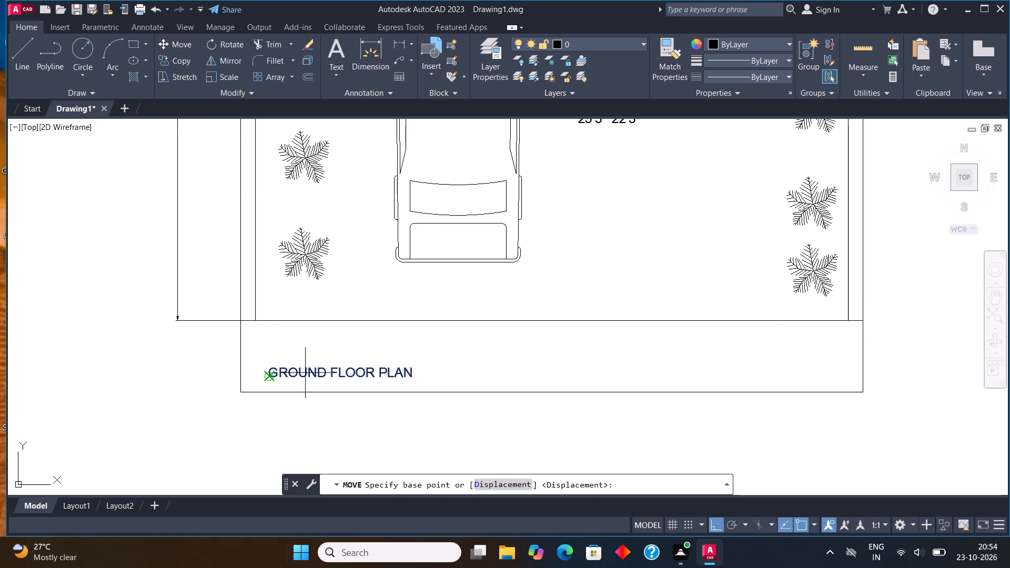
{"action": "left_click", "coordinate": [305, 373]}
{"action": "left_click", "coordinate": [258, 423]}
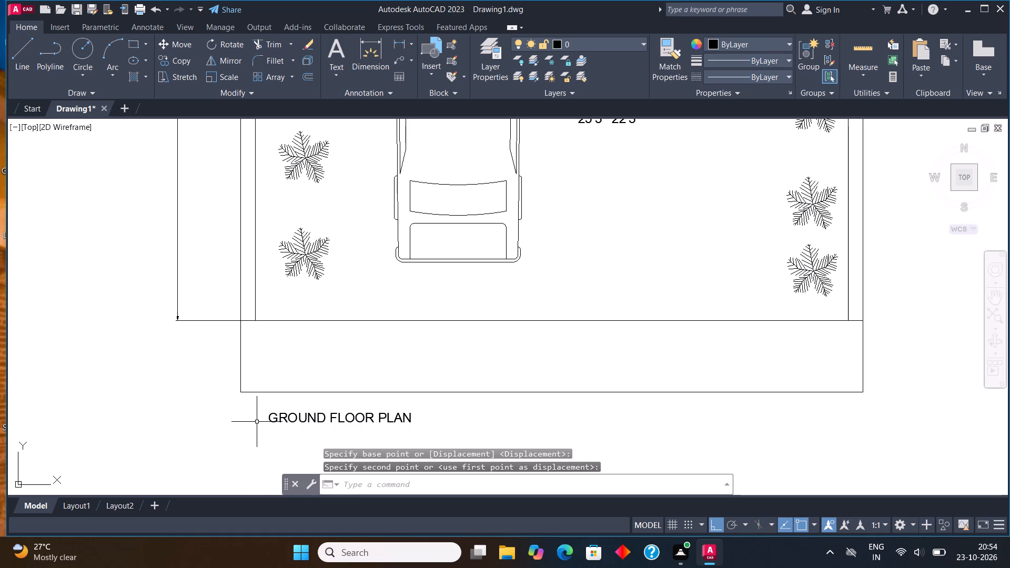
Copy the right-hand PLANTER BOX label into the middle of the strip below the front boundary.
{"action": "scroll", "coordinate": [329, 404], "scroll_direction": "down", "scroll_amount": 3}
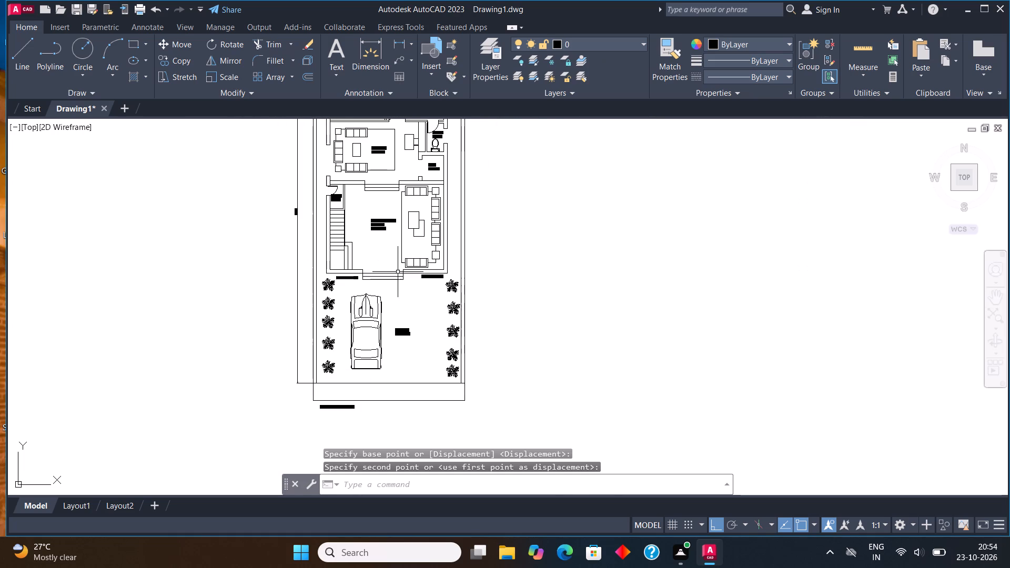
{"action": "scroll", "coordinate": [402, 308], "scroll_direction": "up", "scroll_amount": 3}
{"action": "left_click", "coordinate": [522, 169]}
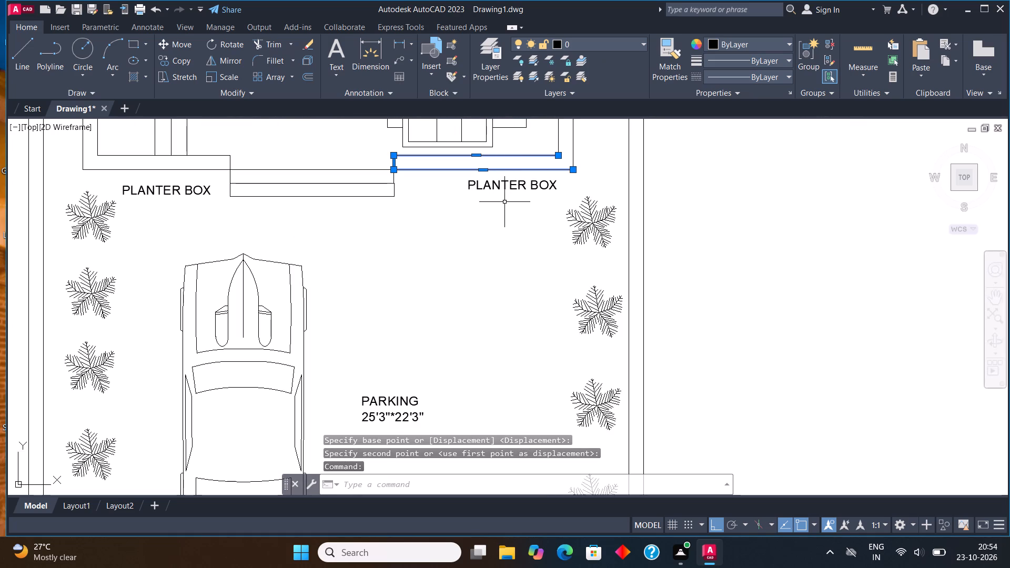
{"action": "key", "text": "Escape"}
{"action": "left_click", "coordinate": [502, 189]}
{"action": "left_click", "coordinate": [476, 186]}
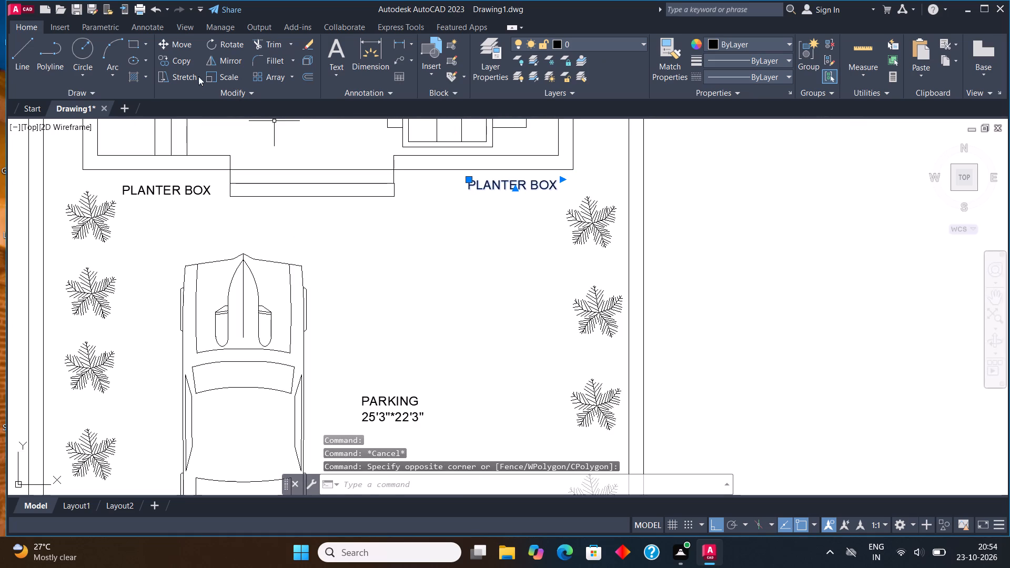
{"action": "left_click", "coordinate": [185, 64]}
{"action": "left_click", "coordinate": [488, 179]}
{"action": "scroll", "coordinate": [459, 250], "scroll_direction": "down", "scroll_amount": 1}
{"action": "middle_click_drag", "start_coordinate": [441, 360], "coordinate": [442, 319]}
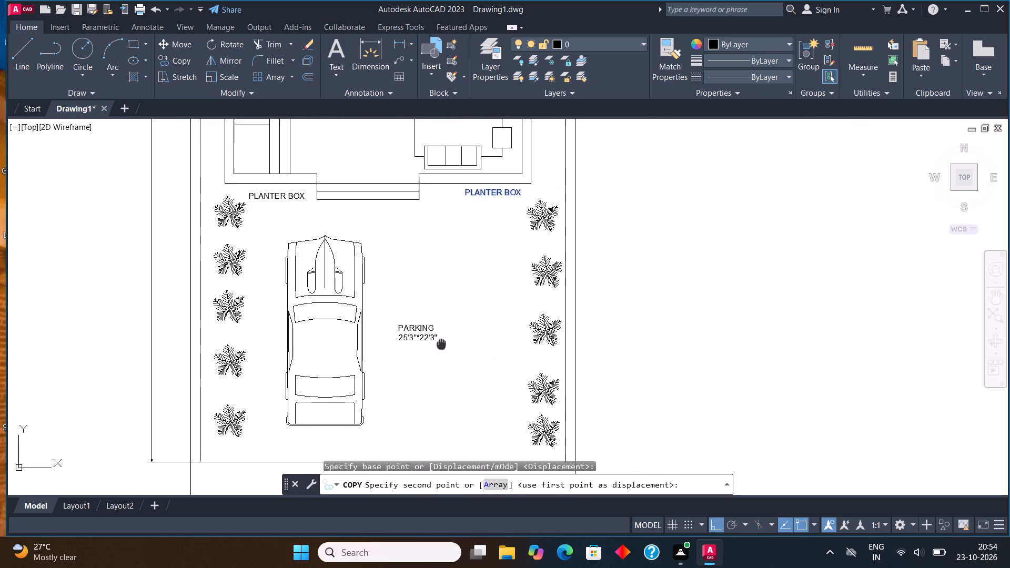
{"action": "middle_click_drag", "start_coordinate": [442, 319], "coordinate": [443, 211]}
{"action": "key", "text": "F8"}
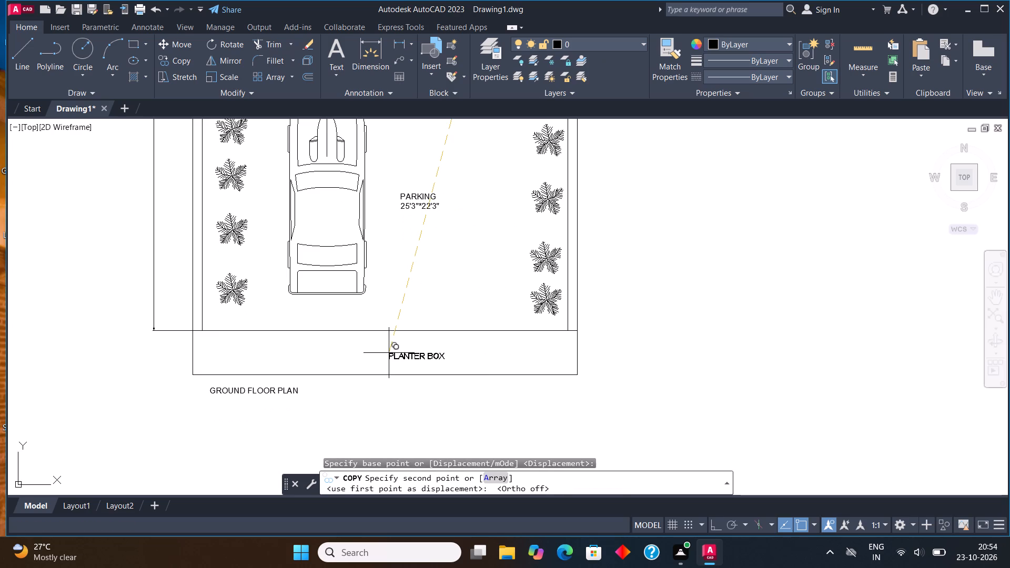
{"action": "scroll", "coordinate": [375, 380], "scroll_direction": "up", "scroll_amount": 2}
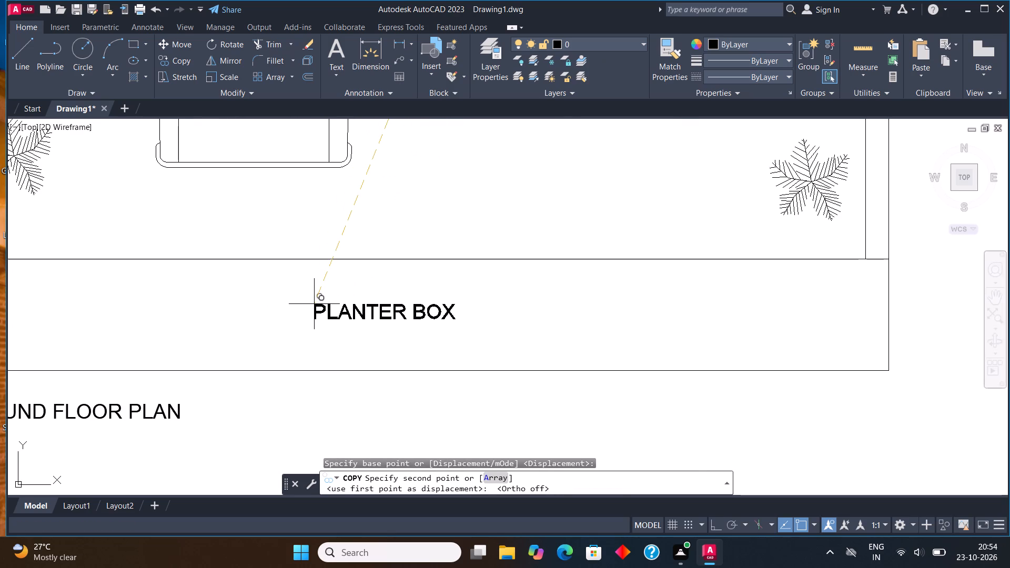
{"action": "left_click", "coordinate": [317, 304]}
{"action": "key", "text": "Escape"}
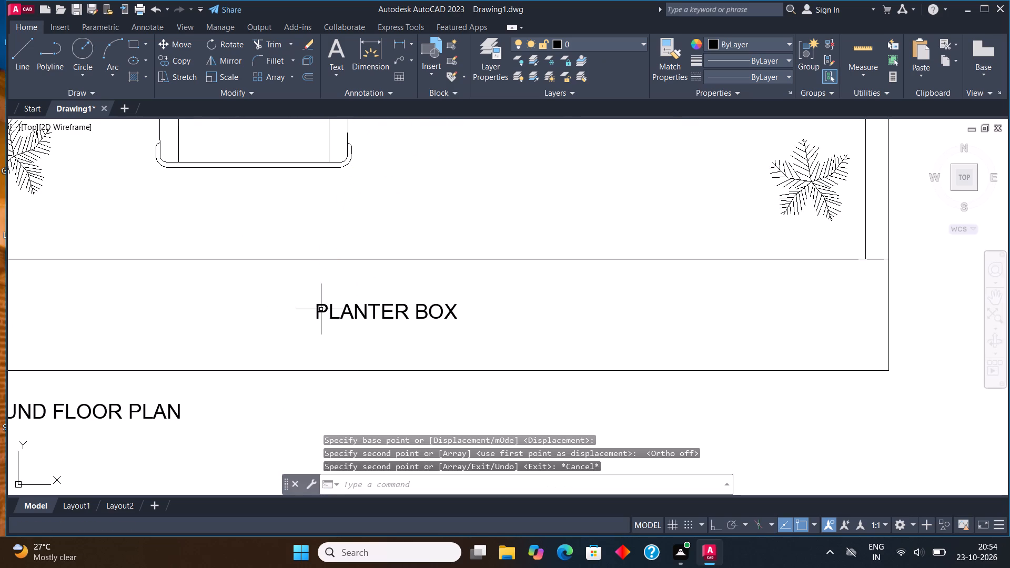
Replace the text of the PLANTER BOX label inside the strip with EXISTING ROAD.
{"action": "left_click", "coordinate": [332, 320]}
{"action": "right_click", "coordinate": [331, 315]}
{"action": "left_click", "coordinate": [383, 213]}
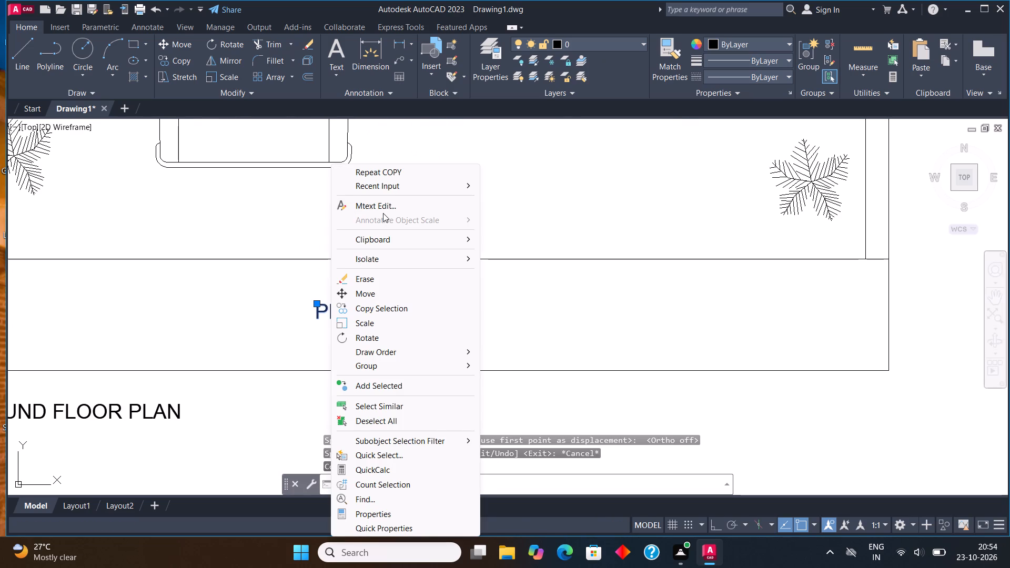
{"action": "left_click", "coordinate": [382, 208]}
{"action": "left_click", "coordinate": [467, 316]}
{"action": "left_click", "coordinate": [401, 315]}
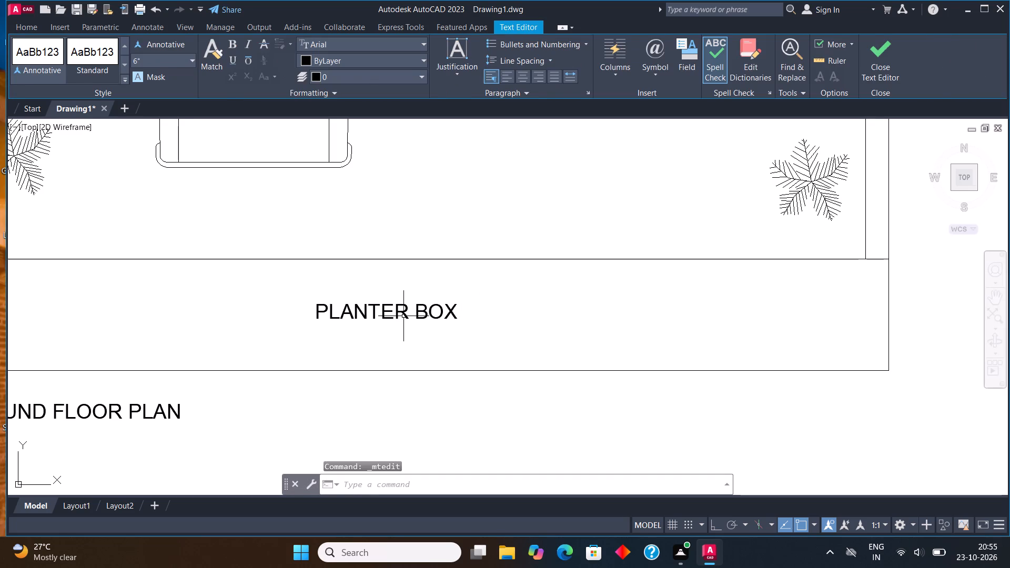
{"action": "right_click", "coordinate": [400, 315]}
{"action": "left_click", "coordinate": [444, 209]}
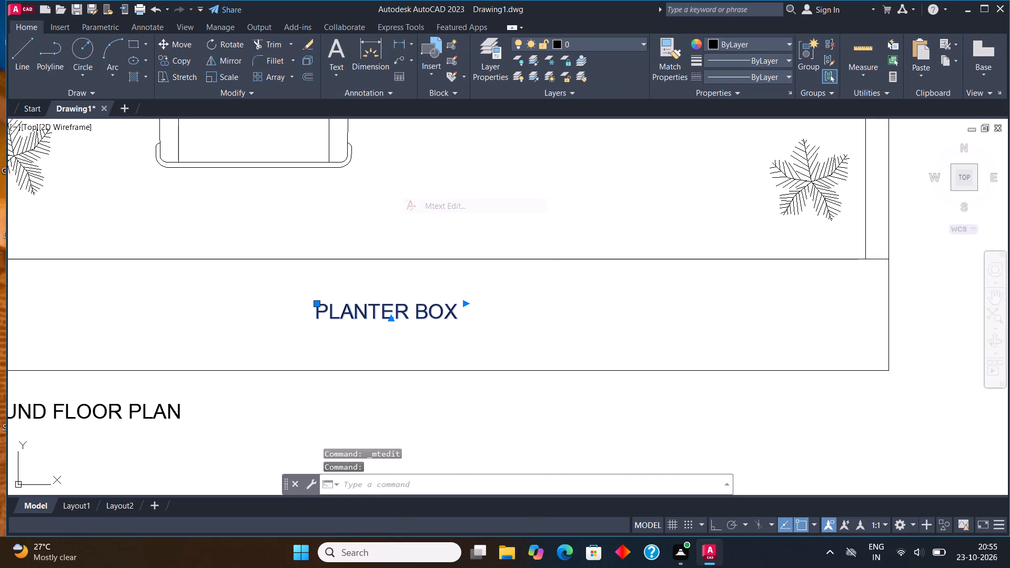
{"action": "left_click", "coordinate": [456, 313]}
{"action": "key", "text": "BackSpace"}
{"action": "key", "text": "BackSpace"}
{"action": "key", "text": "BackSpace"}
{"action": "key", "text": "BackSpace"}
{"action": "key", "text": "BackSpace"}
{"action": "key", "text": "BackSpace"}
{"action": "key", "text": "BackSpace"}
{"action": "key", "text": "BackSpace"}
{"action": "key", "text": "BackSpace"}
{"action": "key", "text": "BackSpace"}
{"action": "key", "text": "BackSpace"}
{"action": "key", "text": "BackSpace"}
{"action": "key", "text": "BackSpace"}
{"action": "key", "text": "BackSpace"}
{"action": "key", "text": "BackSpace"}
{"action": "key", "text": "BackSpace"}
{"action": "key", "text": "BackSpace"}
{"action": "key", "text": "BackSpace"}
{"action": "key", "text": "BackSpace"}
{"action": "key", "text": "BackSpace"}
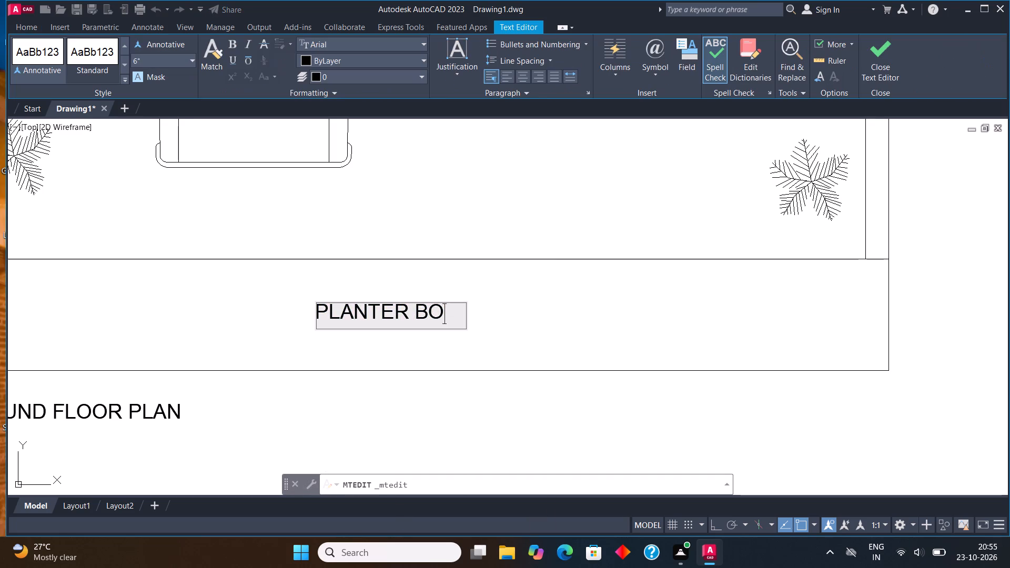
{"action": "key", "text": "e"}
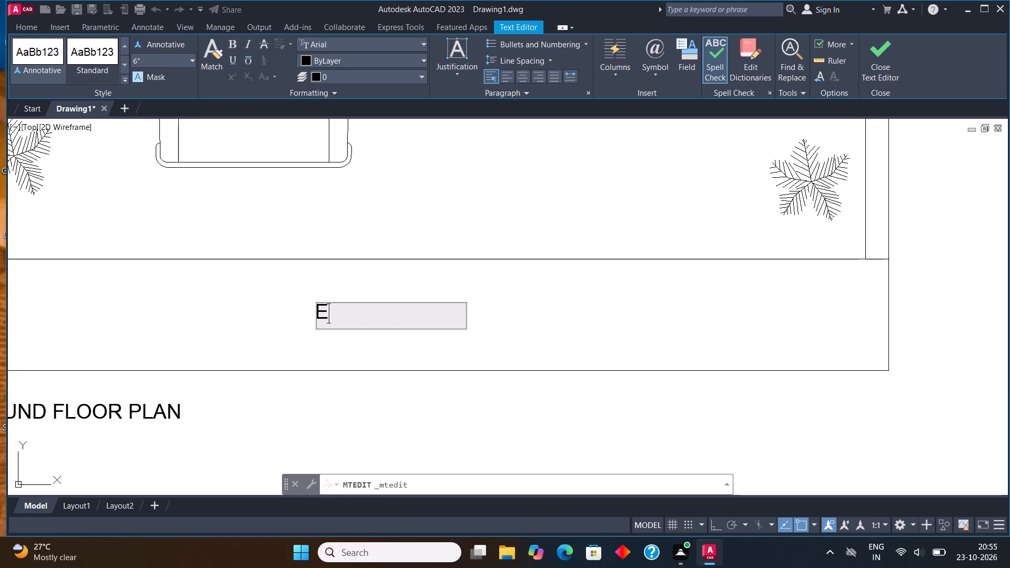
{"action": "type", "text": "XISTING ROAD"}
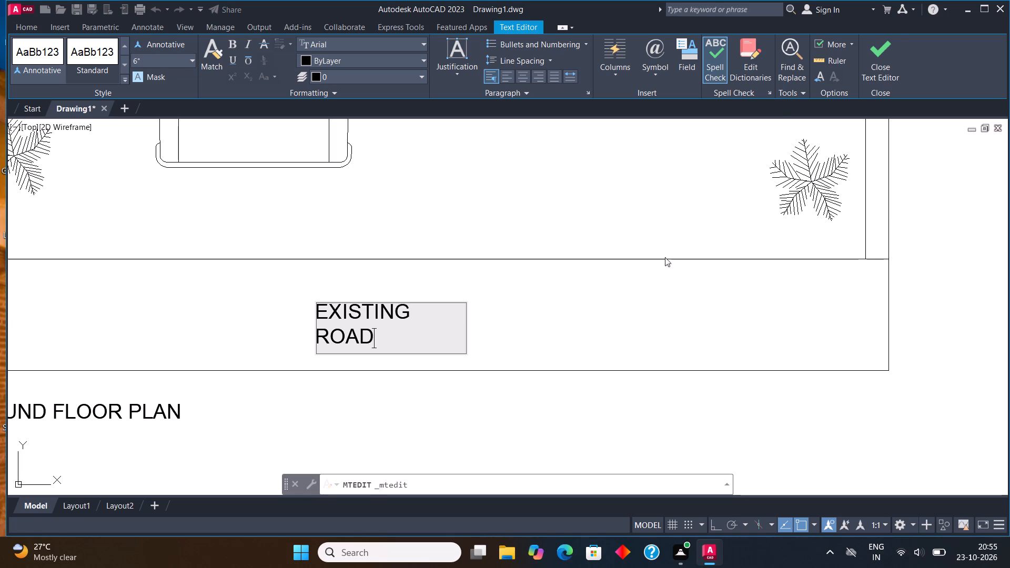
{"action": "left_click", "coordinate": [884, 57]}
Widen the EXISTING ROAD label's text box so the label fits on a single line.
{"action": "left_click", "coordinate": [365, 322]}
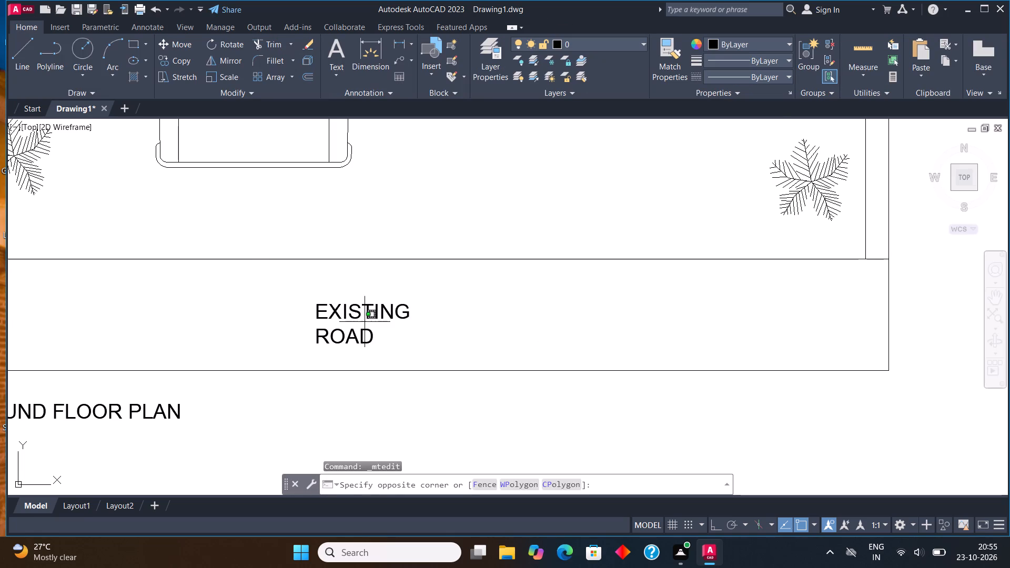
{"action": "left_click", "coordinate": [334, 303]}
{"action": "left_click_drag", "start_coordinate": [463, 306], "coordinate": [521, 308]}
{"action": "left_click", "coordinate": [521, 308]}
{"action": "left_click", "coordinate": [564, 290]}
{"action": "left_click", "coordinate": [551, 346]}
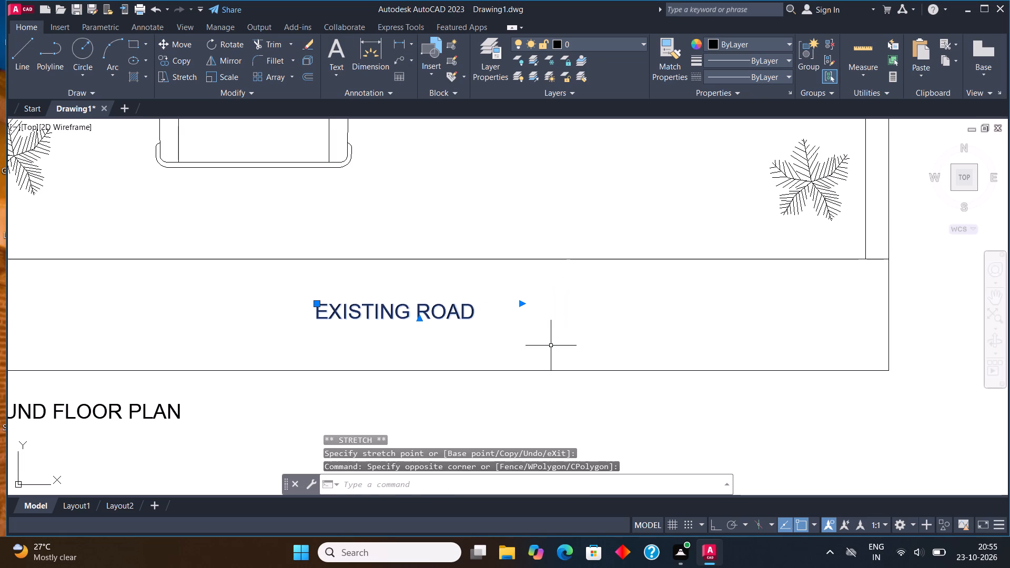
{"action": "key", "text": "Escape"}
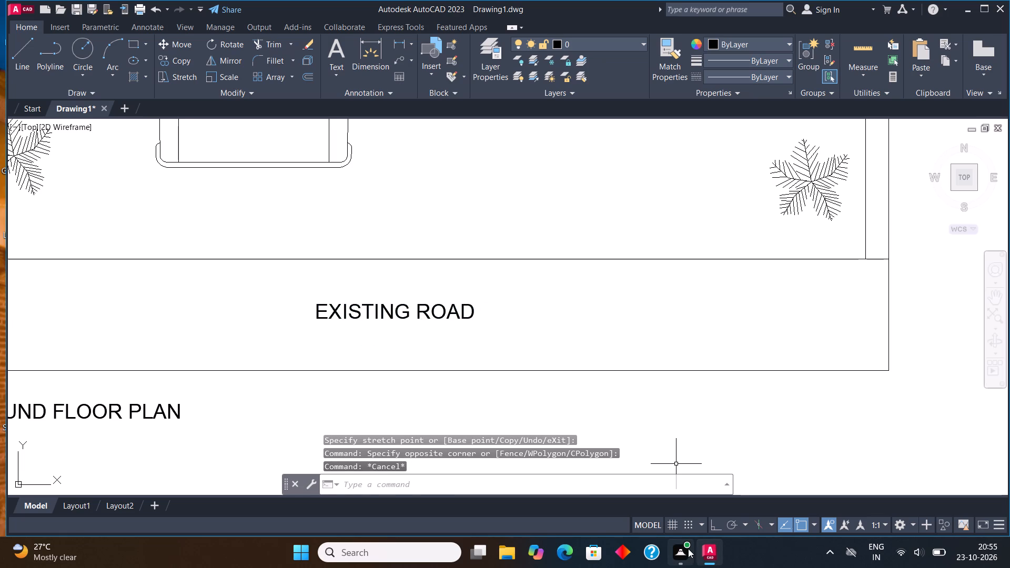
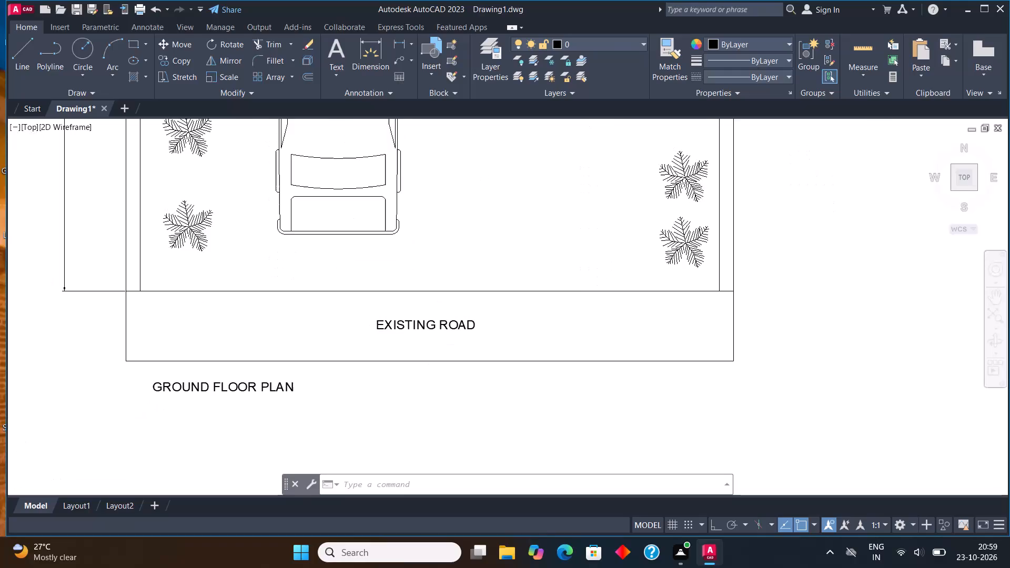
Draw a thin horizontal rectangle as a road dash at mid-height near the left end of the EXISTING ROAD strip.
{"action": "middle_click_drag", "start_coordinate": [439, 326], "coordinate": [447, 331]}
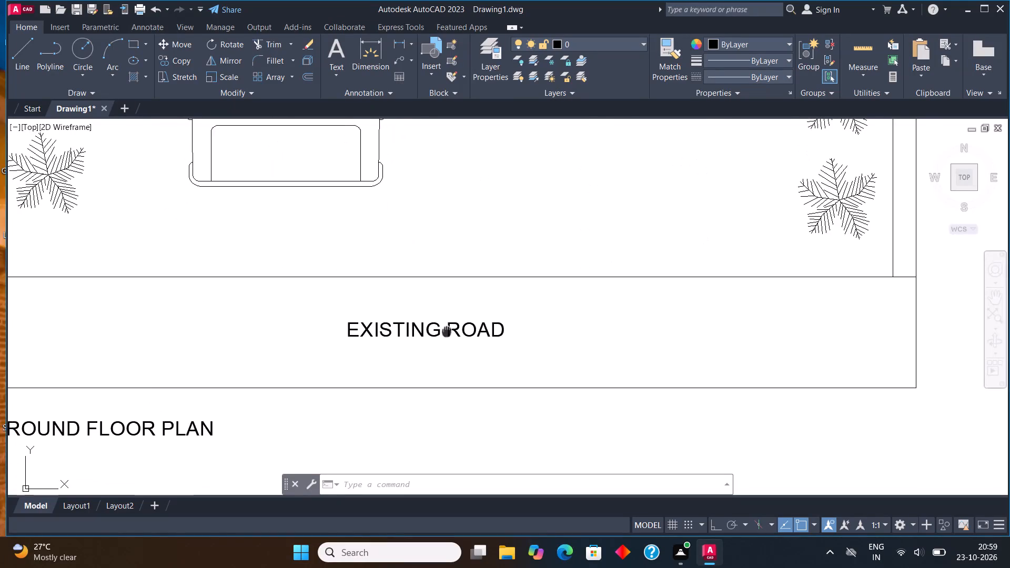
{"action": "middle_click_drag", "start_coordinate": [447, 331], "coordinate": [465, 358]}
{"action": "scroll", "coordinate": [491, 337], "scroll_direction": "down", "scroll_amount": 1}
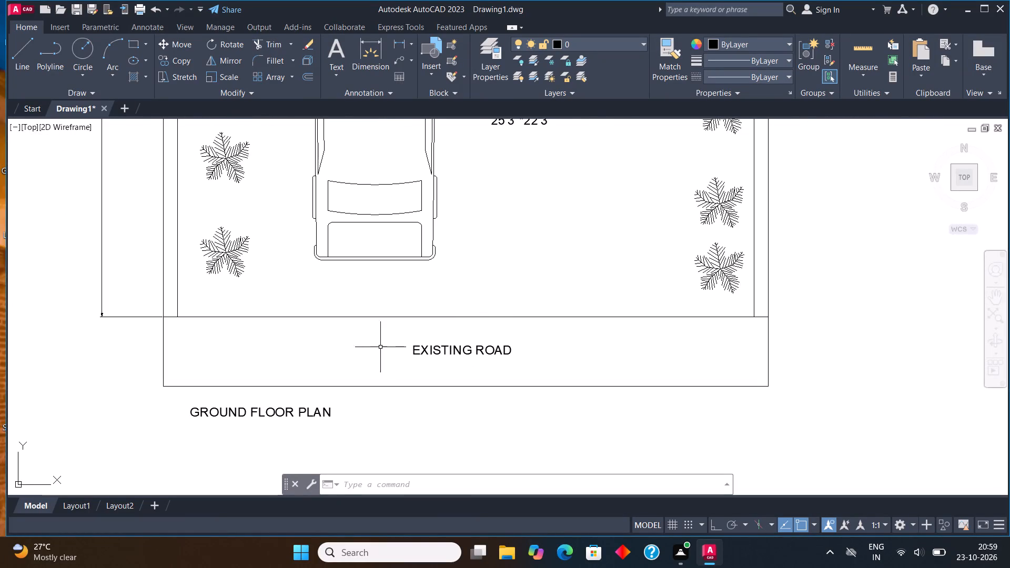
{"action": "middle_click_drag", "start_coordinate": [381, 348], "coordinate": [456, 333]}
{"action": "scroll", "coordinate": [366, 327], "scroll_direction": "up", "scroll_amount": 1}
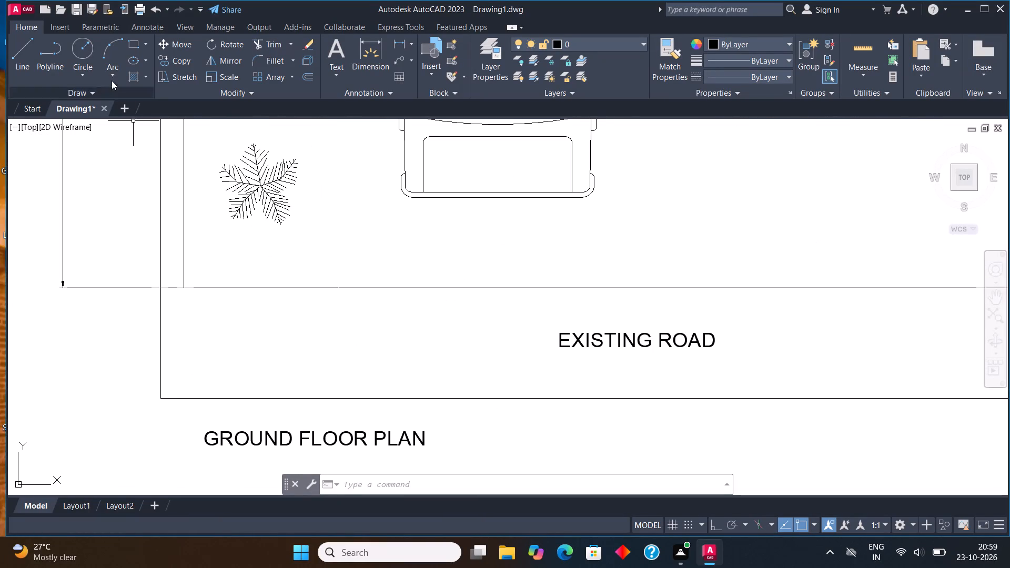
{"action": "left_click", "coordinate": [132, 44]}
{"action": "scroll", "coordinate": [197, 318], "scroll_direction": "up", "scroll_amount": 1}
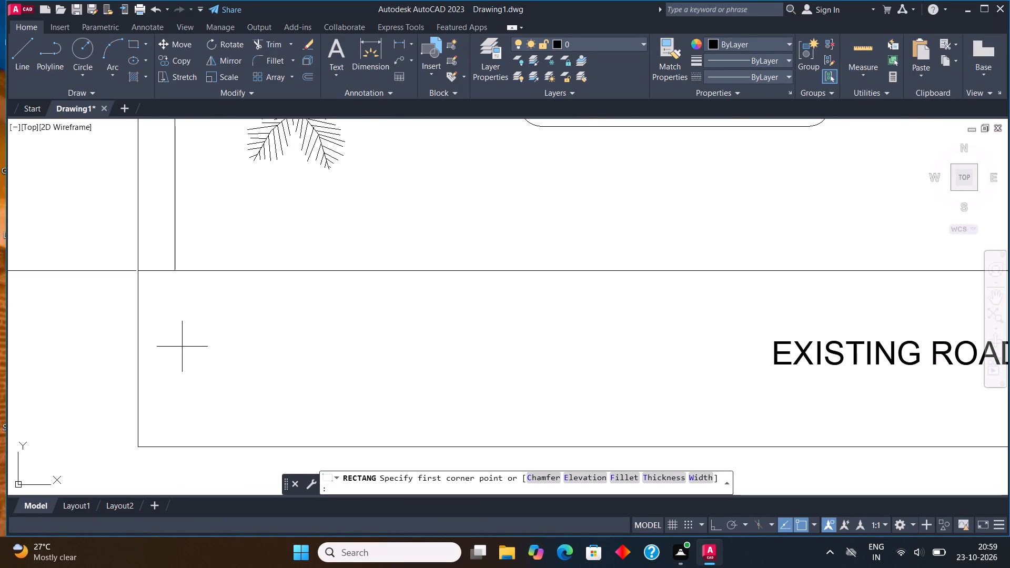
{"action": "left_click", "coordinate": [178, 343]}
{"action": "left_click", "coordinate": [325, 360]}
Copy the road dash six times in a roughly evenly spaced row to the strip's right end, switching Ortho on partway.
{"action": "left_click", "coordinate": [309, 351]}
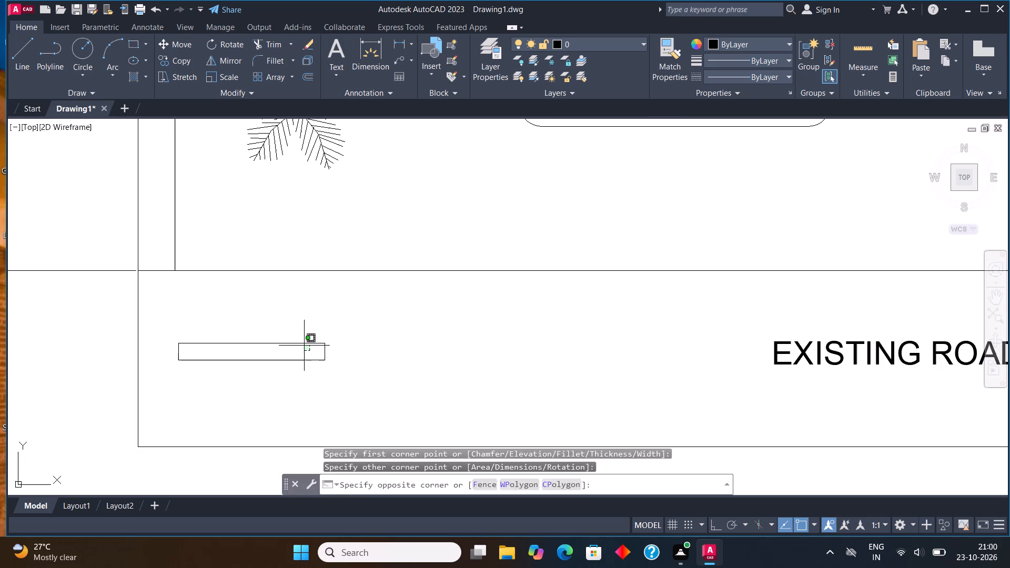
{"action": "left_click", "coordinate": [284, 334]}
{"action": "left_click", "coordinate": [181, 60]}
{"action": "scroll", "coordinate": [285, 259], "scroll_direction": "down", "scroll_amount": 2}
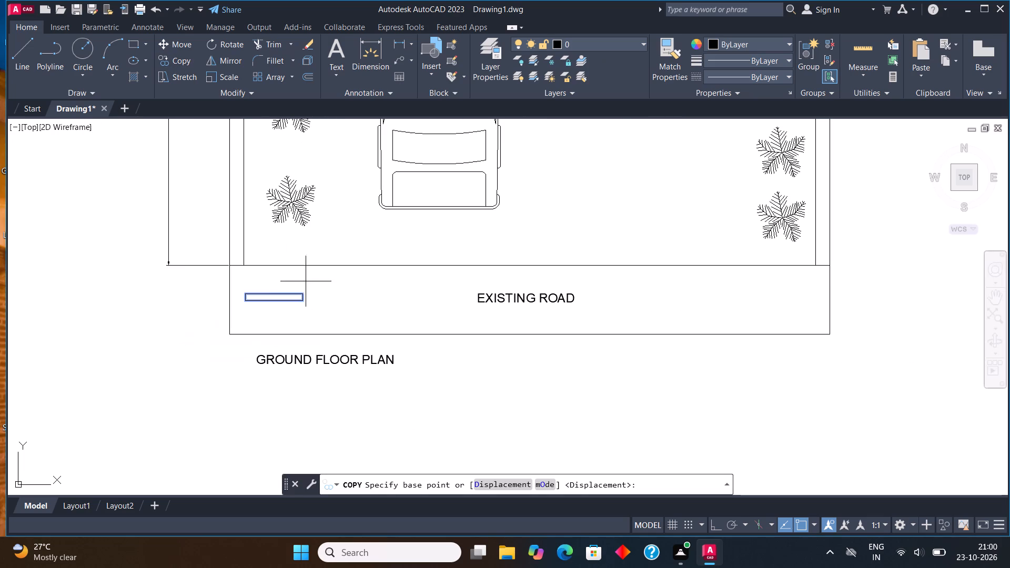
{"action": "left_click", "coordinate": [275, 299]}
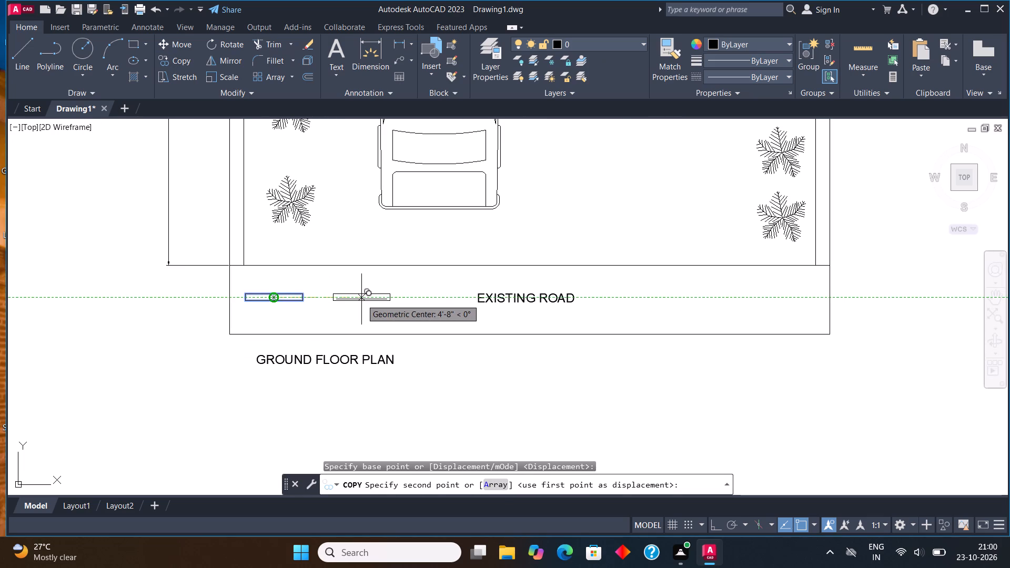
{"action": "left_click", "coordinate": [367, 299]}
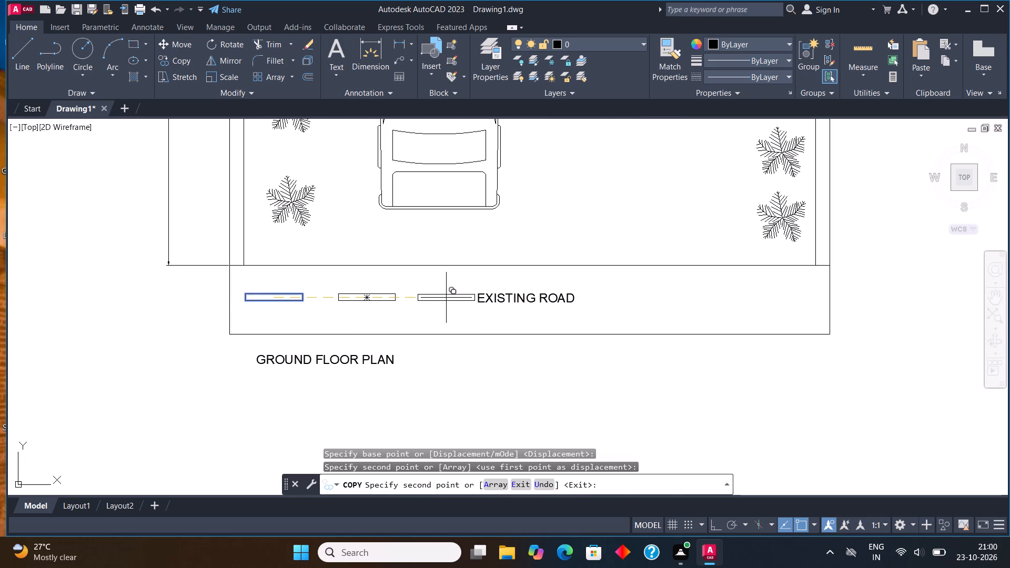
{"action": "left_click", "coordinate": [454, 297]}
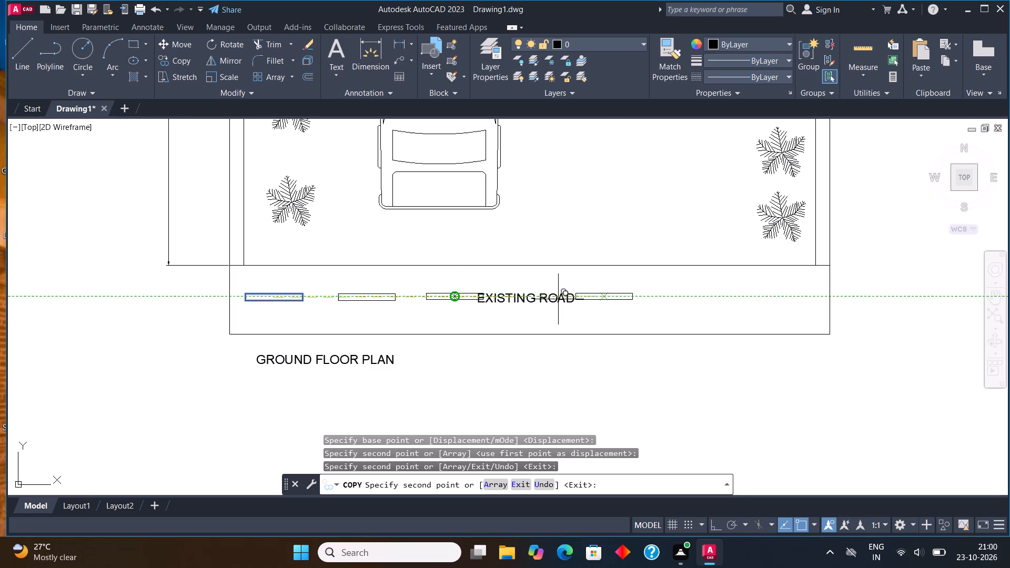
{"action": "scroll", "coordinate": [558, 299], "scroll_direction": "up", "scroll_amount": 1}
{"action": "scroll", "coordinate": [515, 302], "scroll_direction": "up", "scroll_amount": 1}
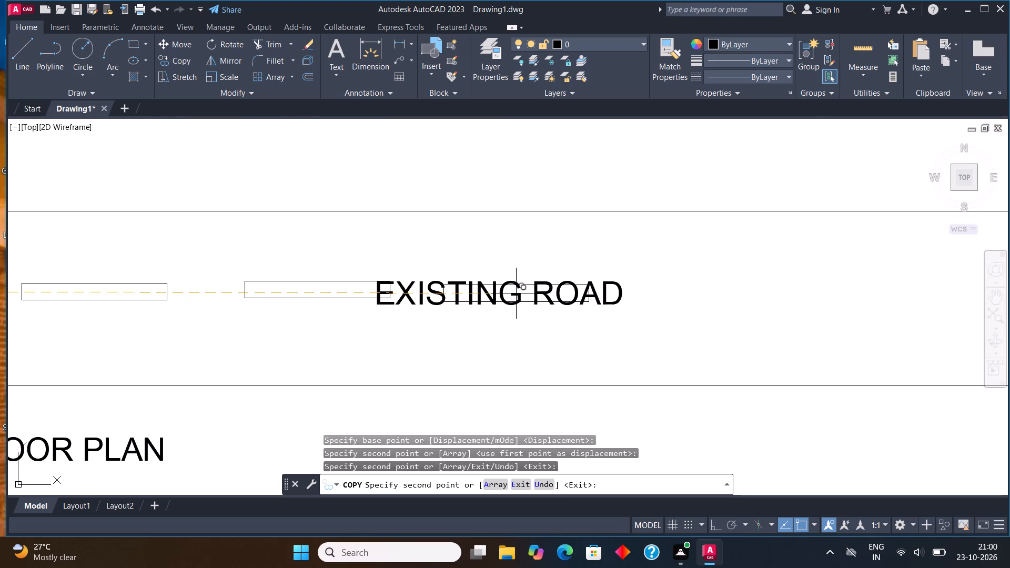
{"action": "key", "text": "F8"}
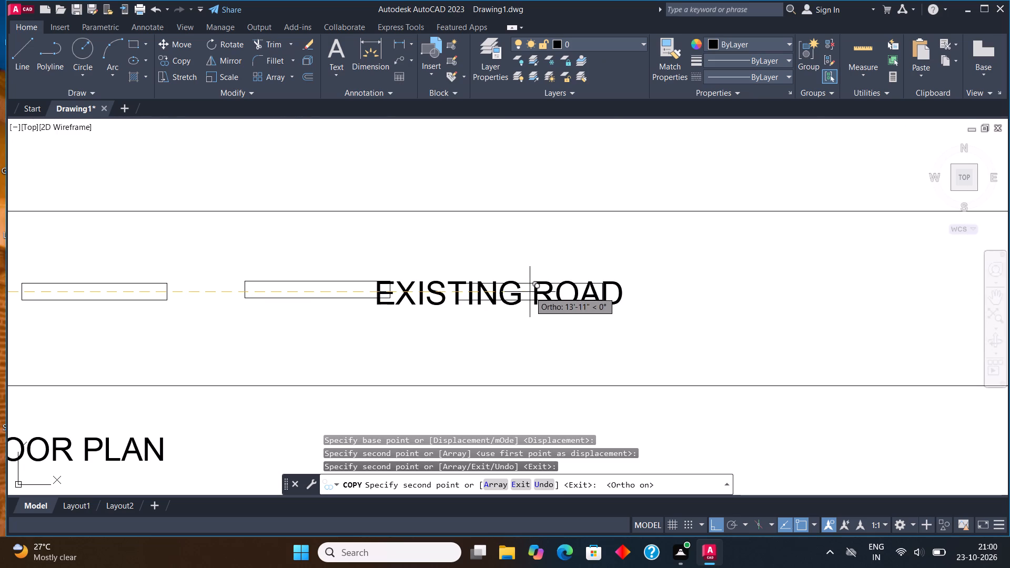
{"action": "left_click", "coordinate": [530, 292]}
{"action": "scroll", "coordinate": [530, 292], "scroll_direction": "down", "scroll_amount": 3}
{"action": "scroll", "coordinate": [591, 287], "scroll_direction": "up", "scroll_amount": 2}
{"action": "left_click", "coordinate": [563, 298]}
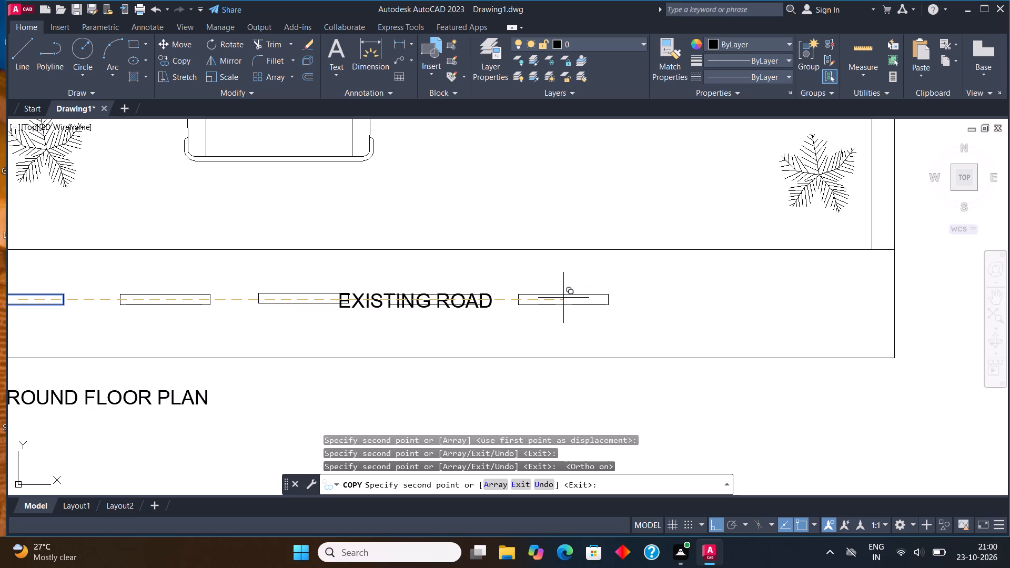
{"action": "left_click", "coordinate": [696, 298]}
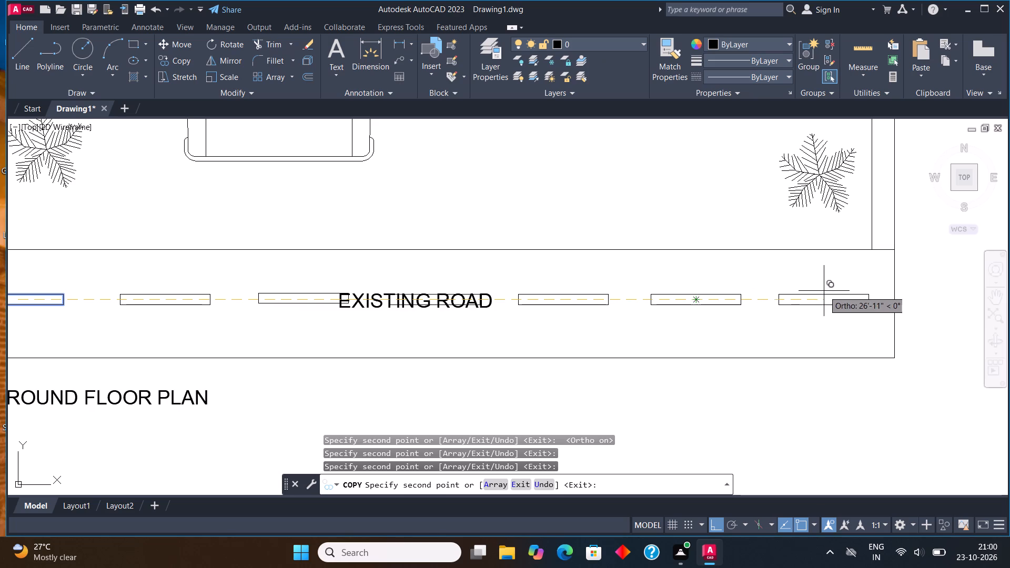
{"action": "left_click", "coordinate": [839, 293]}
{"action": "key", "text": "Escape"}
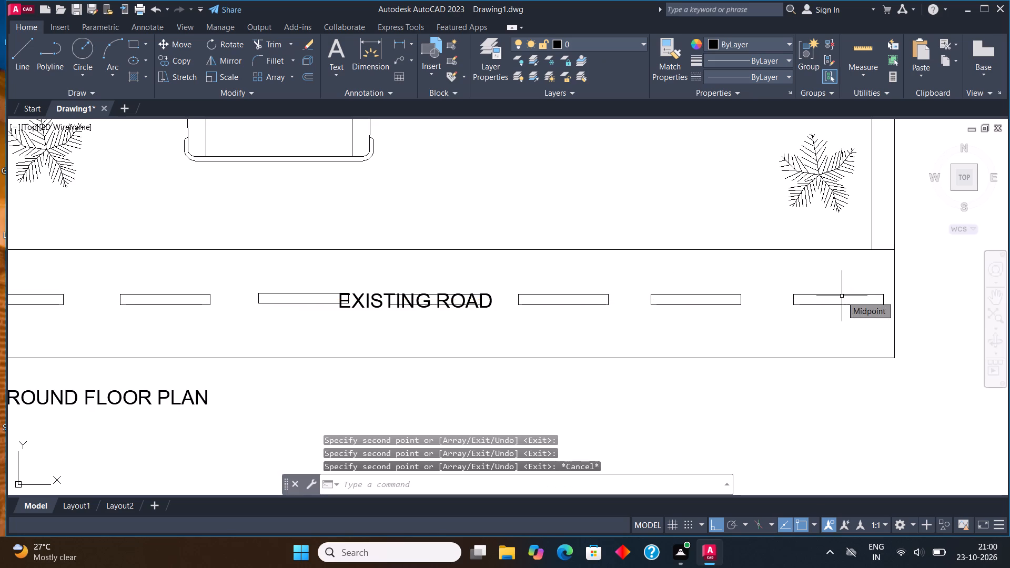
Move the EXISTING ROAD label straight down so it sits below the row of dashes, inside the strip.
{"action": "scroll", "coordinate": [553, 394], "scroll_direction": "down", "scroll_amount": 2}
{"action": "scroll", "coordinate": [464, 359], "scroll_direction": "up", "scroll_amount": 2}
{"action": "middle_click_drag", "start_coordinate": [463, 358], "coordinate": [464, 331]}
{"action": "scroll", "coordinate": [464, 331], "scroll_direction": "down", "scroll_amount": 3}
{"action": "middle_click", "coordinate": [483, 336]}
{"action": "scroll", "coordinate": [487, 338], "scroll_direction": "up", "scroll_amount": 2}
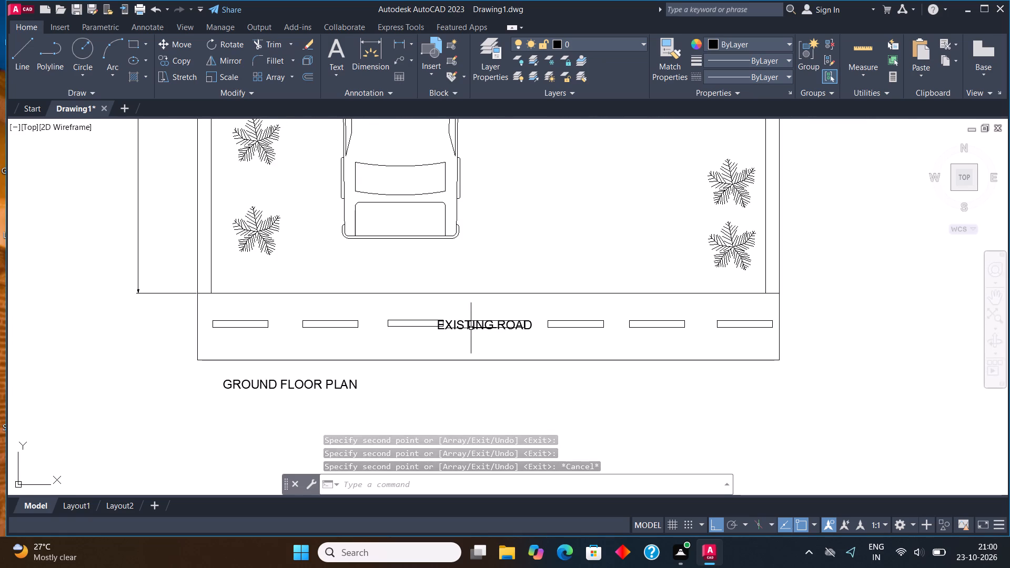
{"action": "scroll", "coordinate": [471, 328], "scroll_direction": "up", "scroll_amount": 2}
{"action": "left_click", "coordinate": [429, 333]}
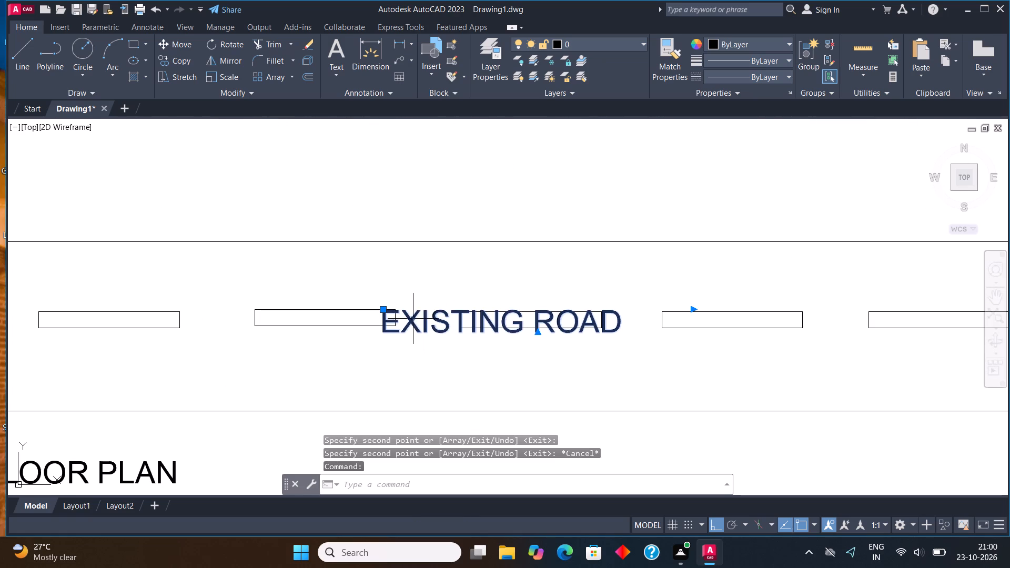
{"action": "left_click", "coordinate": [177, 47]}
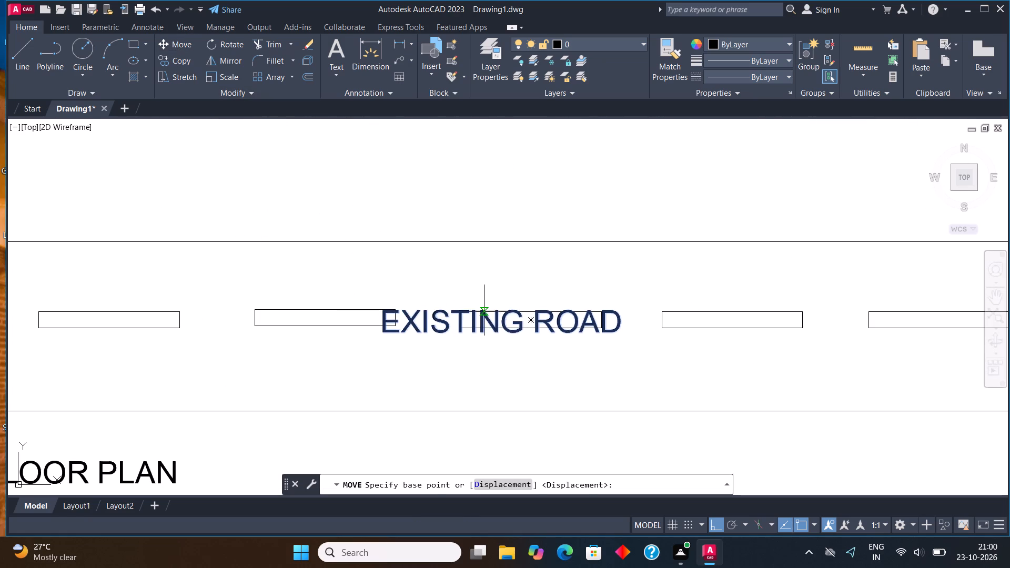
{"action": "left_click", "coordinate": [483, 310]}
{"action": "left_click", "coordinate": [482, 369]}
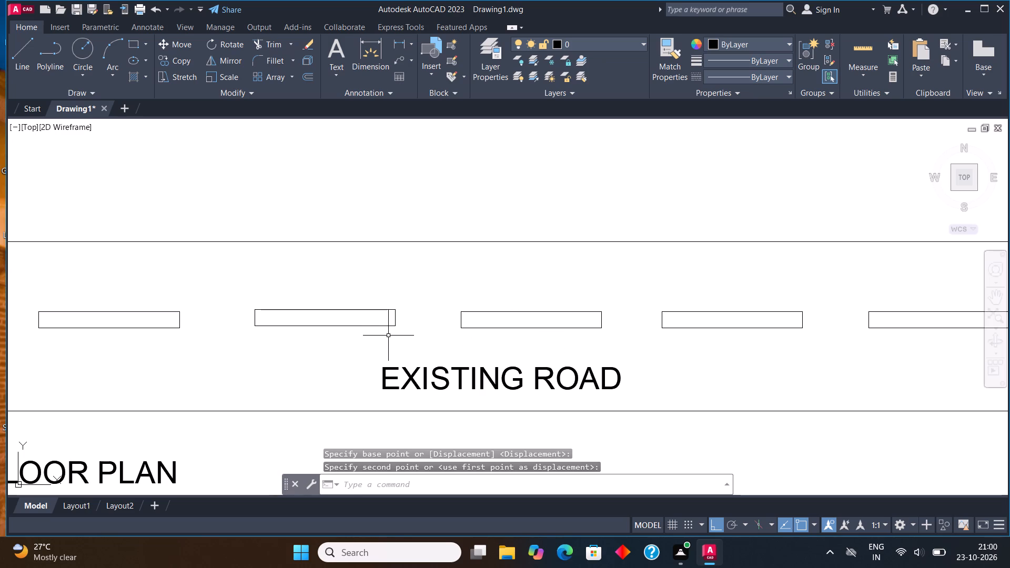
Review the floor plan from the road strip and parking up through the lounge and drawing room to the office and rear toilets.
{"action": "scroll", "coordinate": [382, 353], "scroll_direction": "down", "scroll_amount": 3}
{"action": "middle_click_drag", "start_coordinate": [386, 353], "coordinate": [395, 369]}
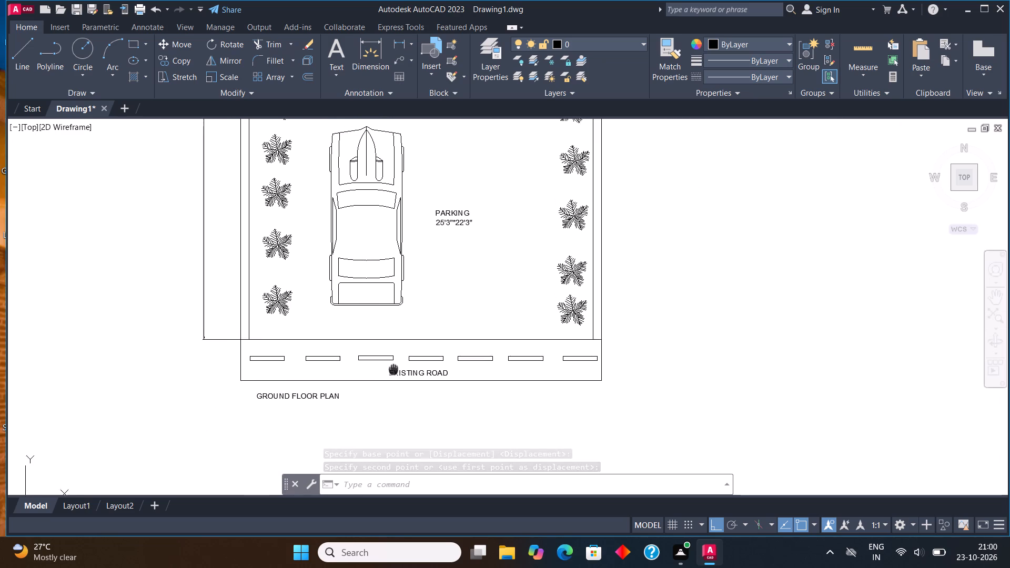
{"action": "middle_click_drag", "start_coordinate": [395, 369], "coordinate": [421, 386]}
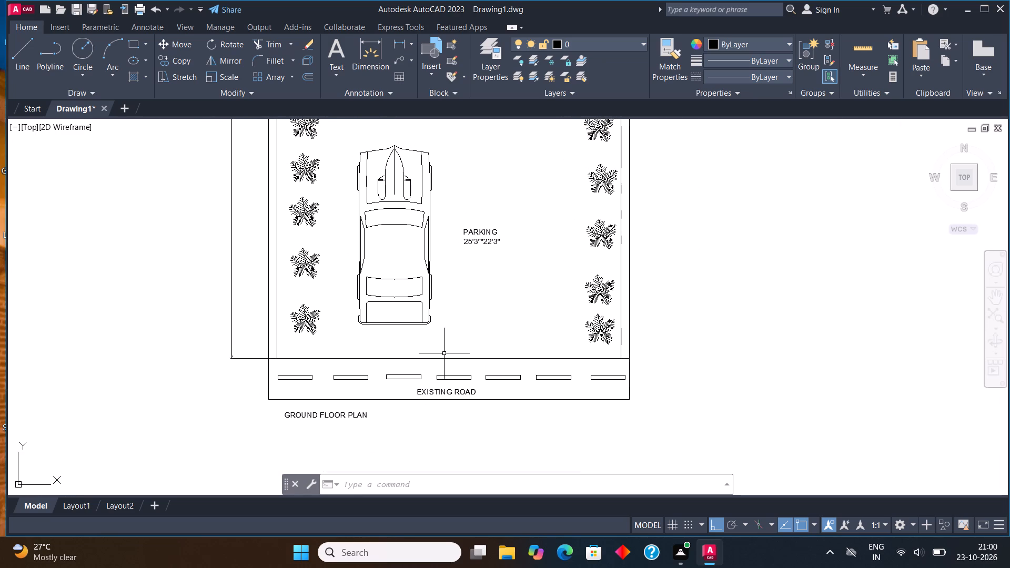
{"action": "middle_click_drag", "start_coordinate": [445, 369], "coordinate": [458, 411]}
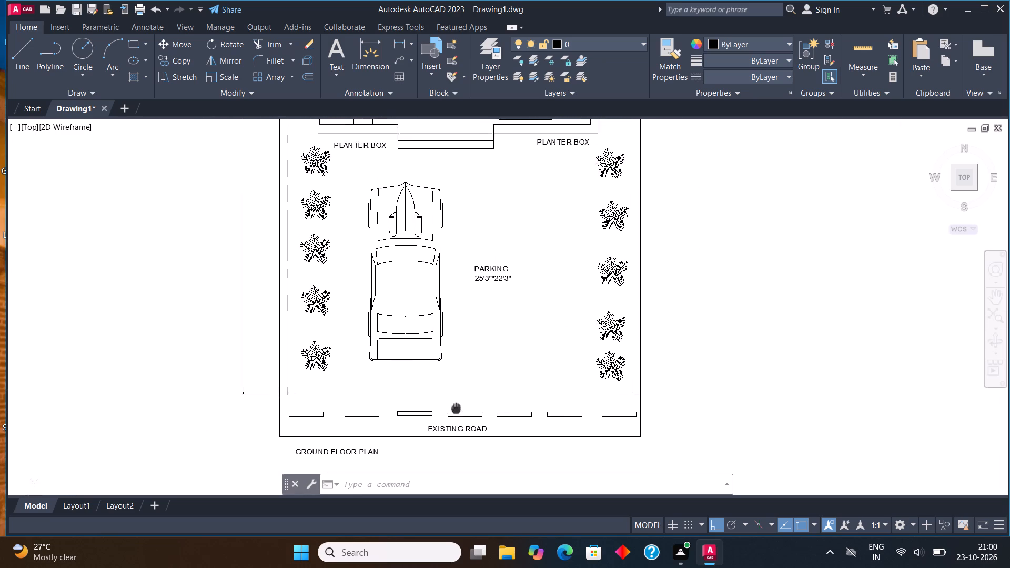
{"action": "middle_click_drag", "start_coordinate": [458, 411], "coordinate": [469, 466]}
{"action": "middle_click_drag", "start_coordinate": [471, 253], "coordinate": [483, 427]}
{"action": "middle_click_drag", "start_coordinate": [486, 290], "coordinate": [502, 450]}
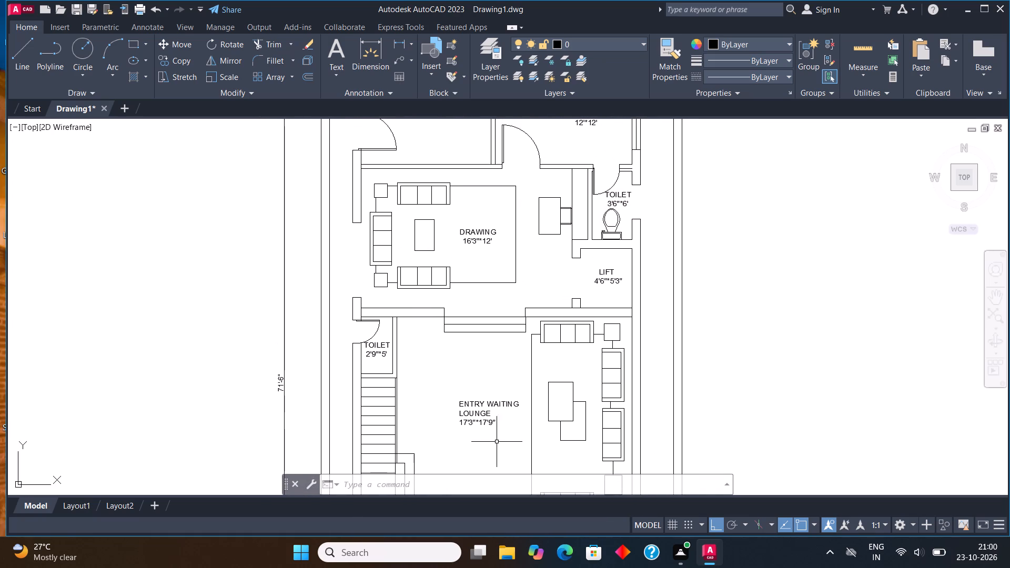
{"action": "middle_click_drag", "start_coordinate": [458, 320], "coordinate": [470, 412]}
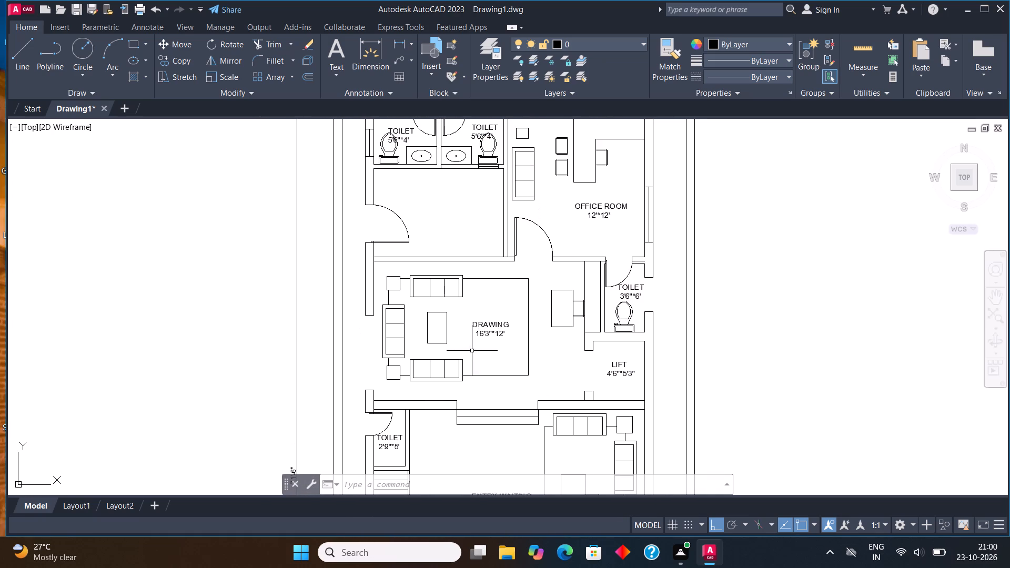
{"action": "middle_click_drag", "start_coordinate": [469, 267], "coordinate": [484, 389]}
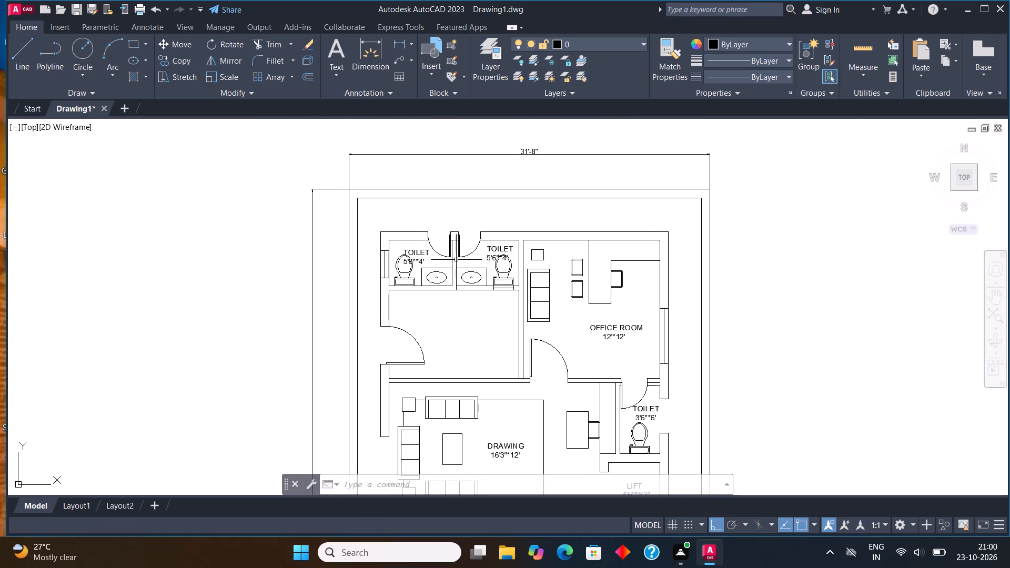
{"action": "scroll", "coordinate": [456, 260], "scroll_direction": "up", "scroll_amount": 3}
{"action": "scroll", "coordinate": [443, 261], "scroll_direction": "down", "scroll_amount": 3}
{"action": "middle_click_drag", "start_coordinate": [485, 290], "coordinate": [409, 291]}
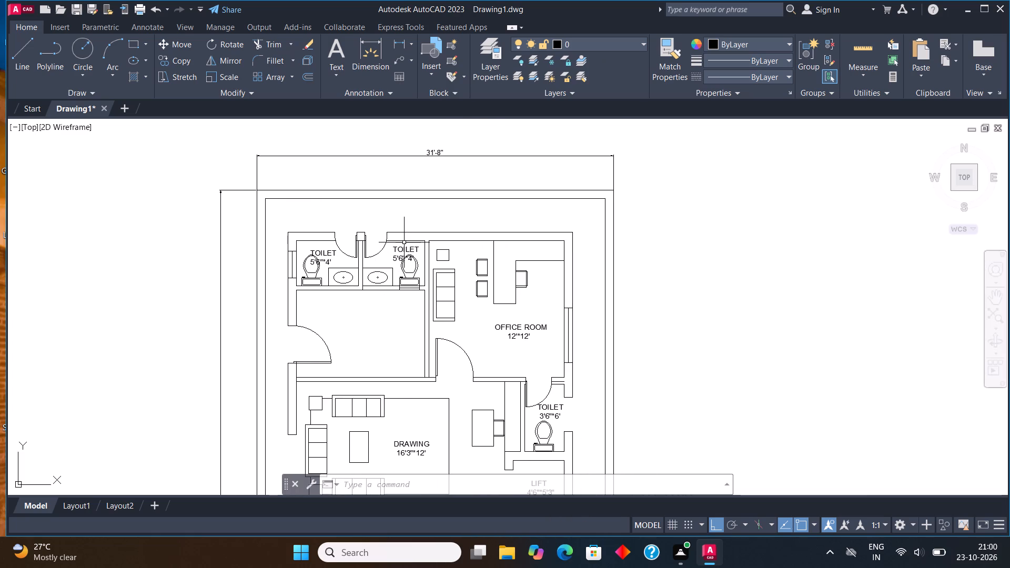
Create a new layer named WALL and set its colour to 140.
{"action": "left_click", "coordinate": [486, 52]}
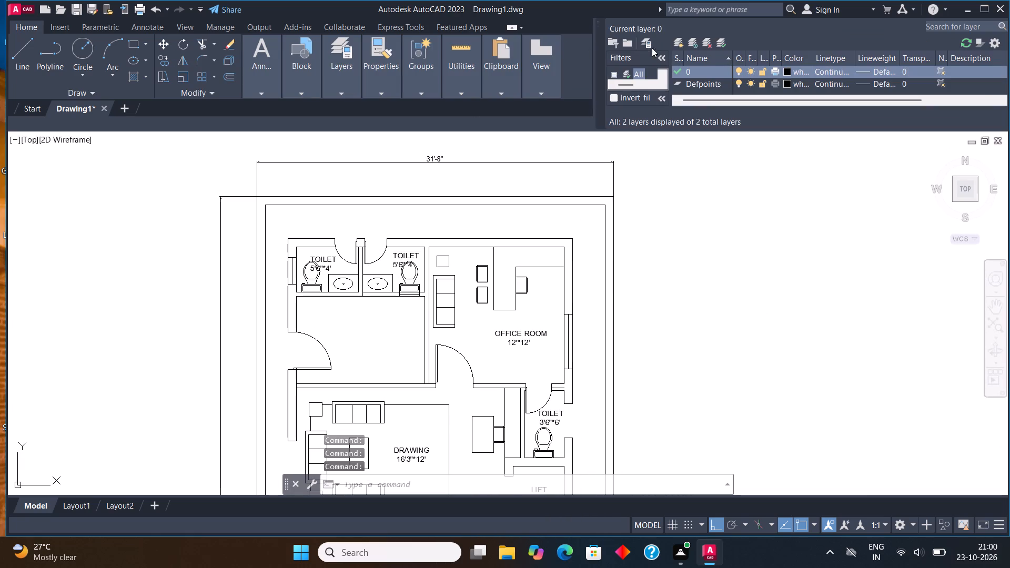
{"action": "left_click", "coordinate": [679, 40]}
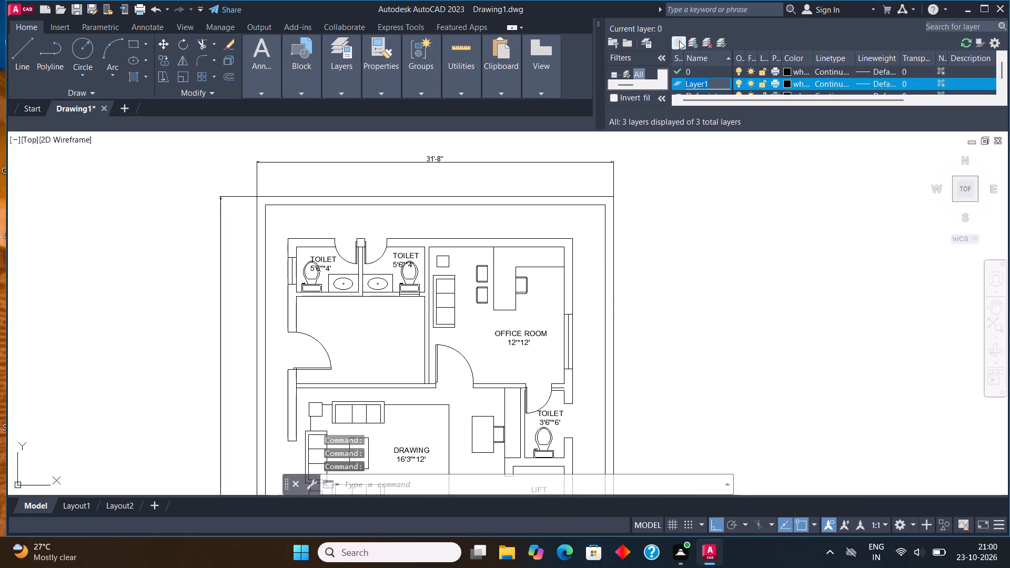
{"action": "type", "text": "WALL"}
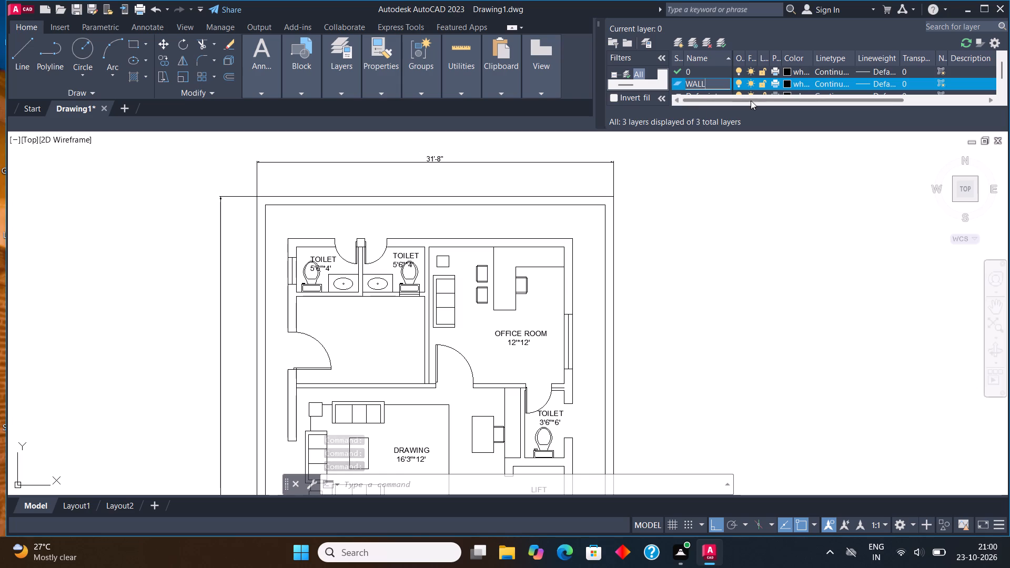
{"action": "left_click", "coordinate": [786, 86]}
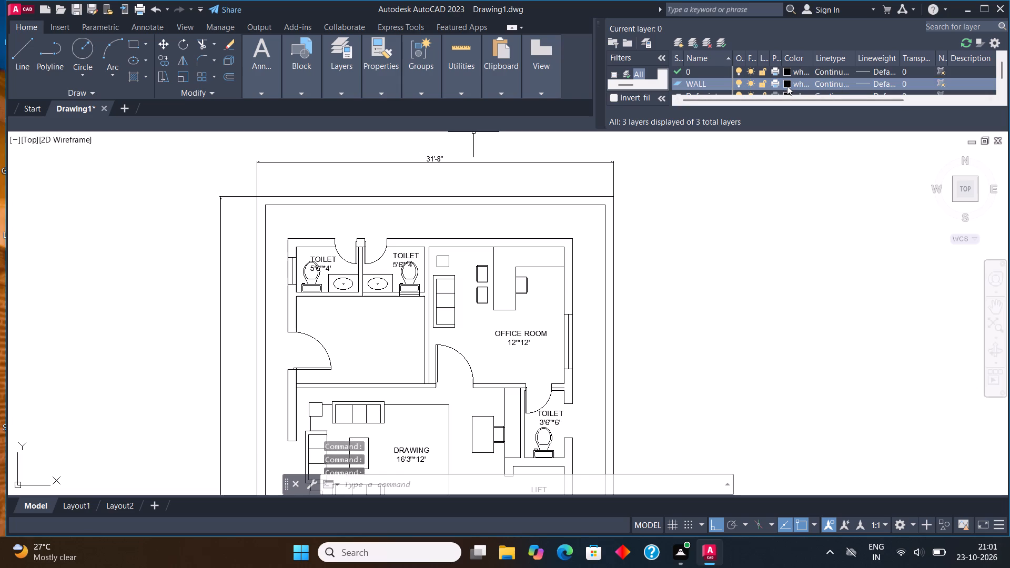
{"action": "left_click", "coordinate": [518, 229]}
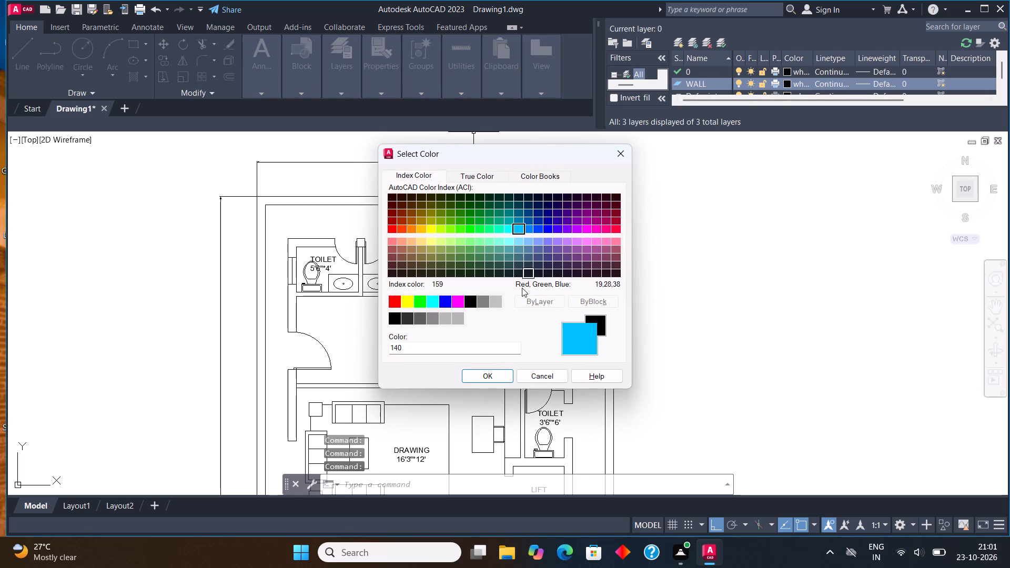
{"action": "left_click", "coordinate": [504, 373]}
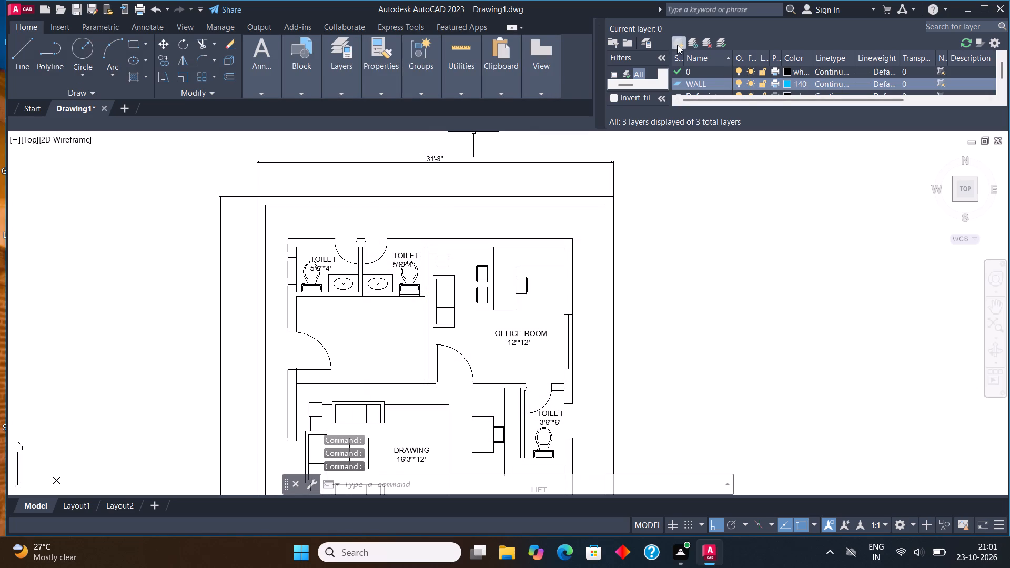
Create a new layer named WIND and set its colour to 210.
{"action": "left_click", "coordinate": [677, 46]}
{"action": "type", "text": "WIND"}
{"action": "left_click", "coordinate": [787, 83]}
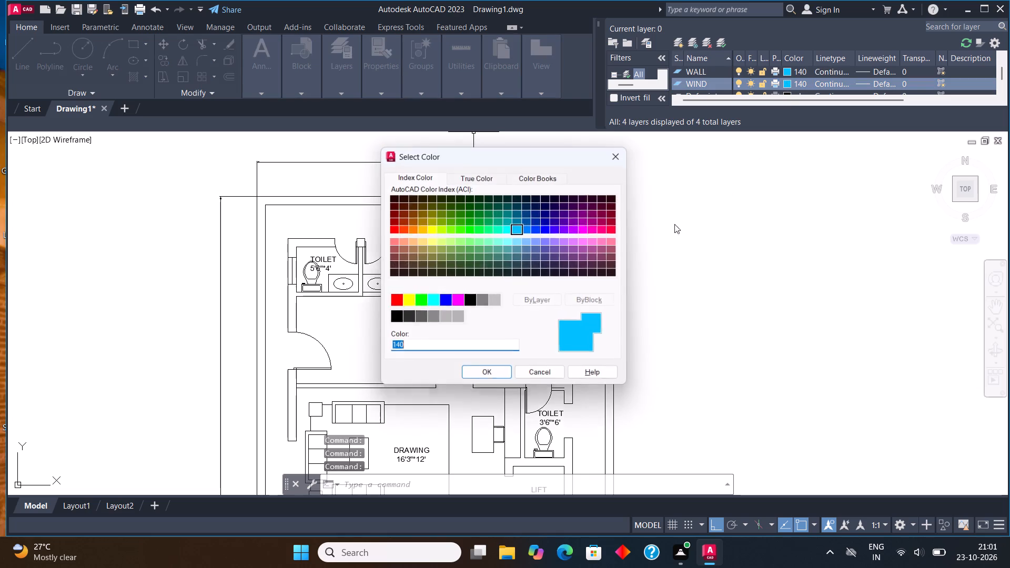
{"action": "left_click", "coordinate": [585, 235]}
{"action": "left_click", "coordinate": [496, 378]}
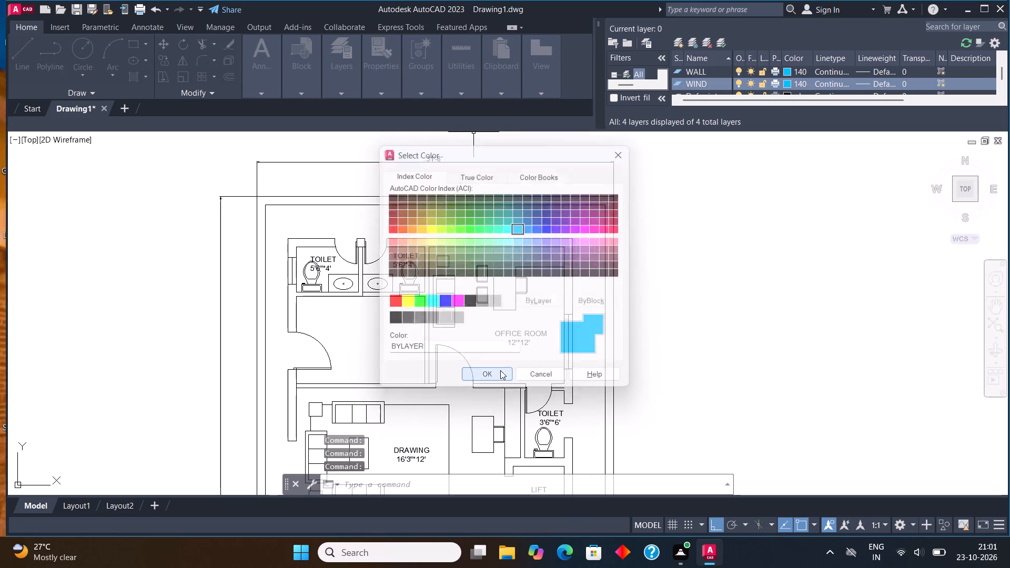
{"action": "scroll", "coordinate": [715, 86], "scroll_direction": "down", "scroll_amount": 1}
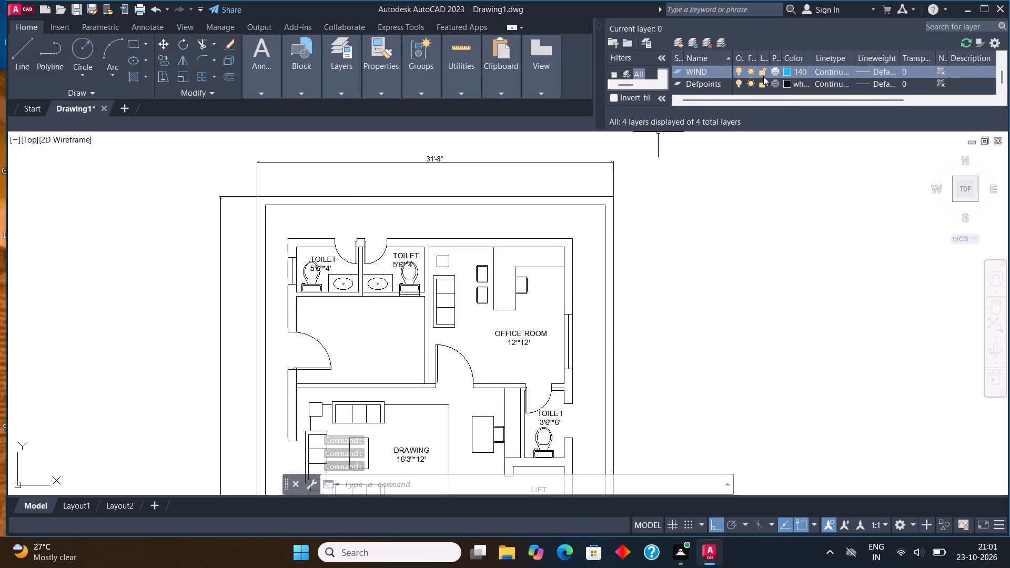
{"action": "scroll", "coordinate": [763, 76], "scroll_direction": "up", "scroll_amount": 1}
{"action": "scroll", "coordinate": [786, 91], "scroll_direction": "down", "scroll_amount": 1}
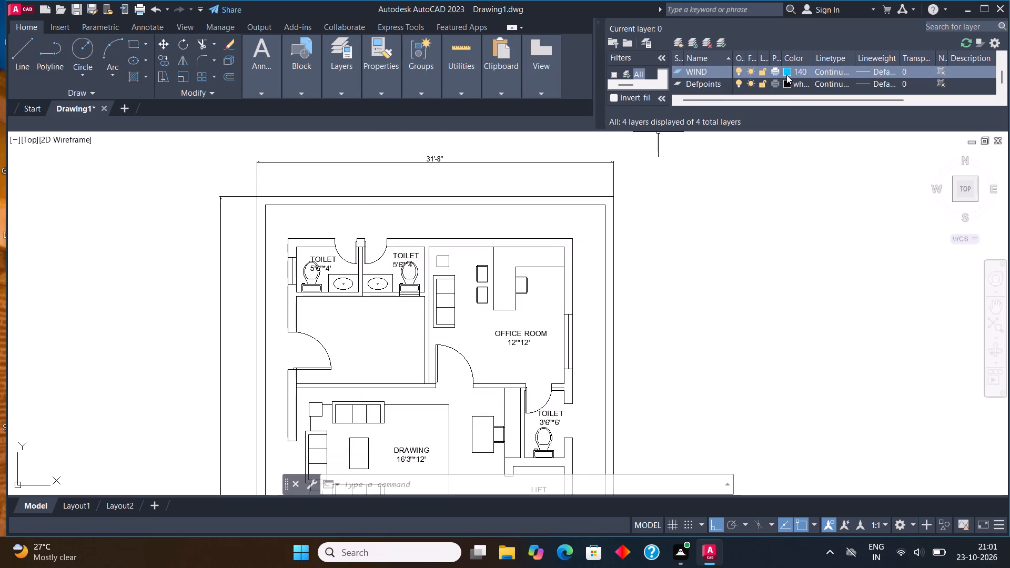
{"action": "left_click", "coordinate": [786, 75]}
{"action": "left_click", "coordinate": [585, 228]}
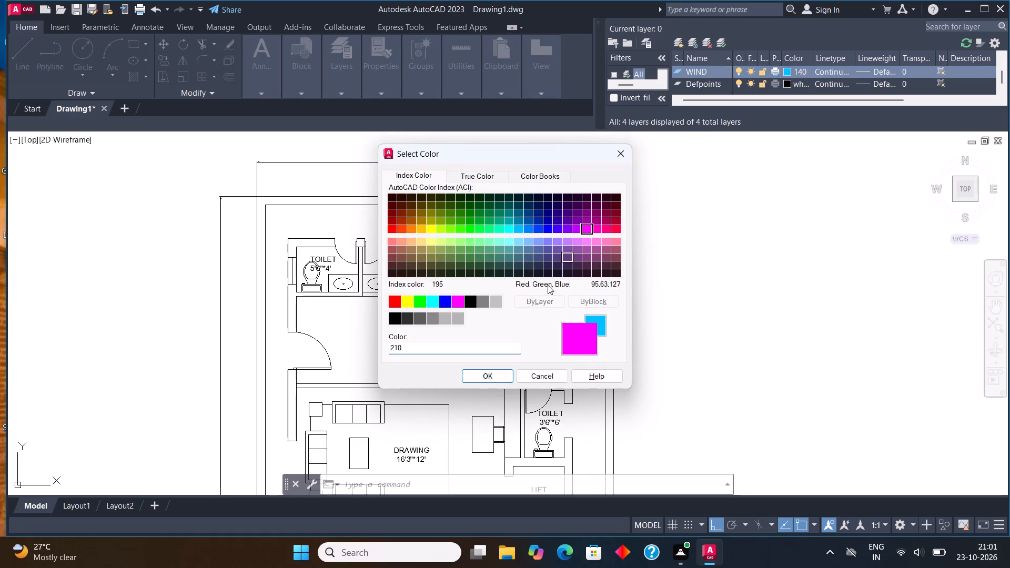
{"action": "left_click", "coordinate": [494, 379]}
Create a new layer named FUR and set its colour to 190.
{"action": "left_click", "coordinate": [677, 39]}
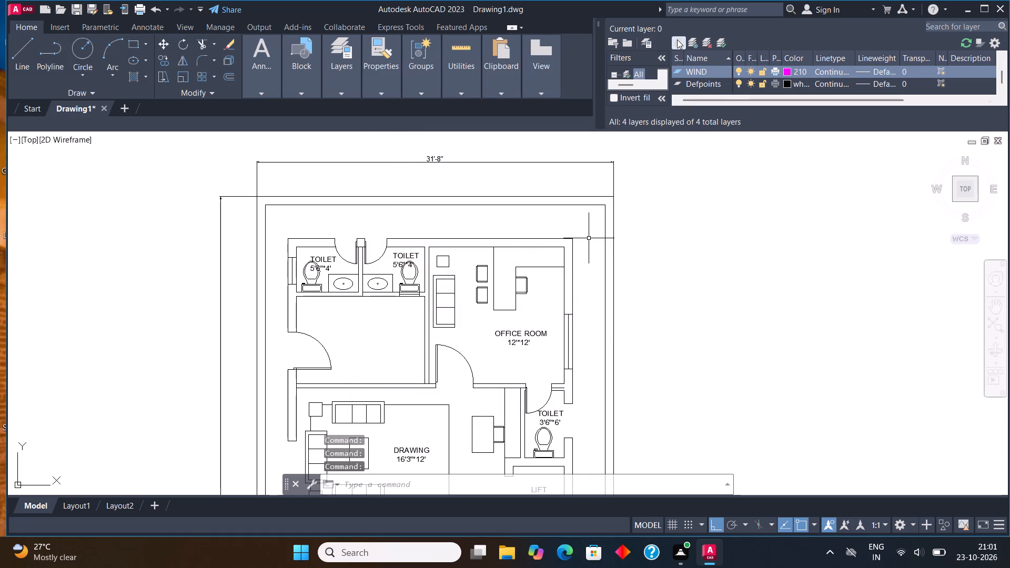
{"action": "type", "text": "FUR"}
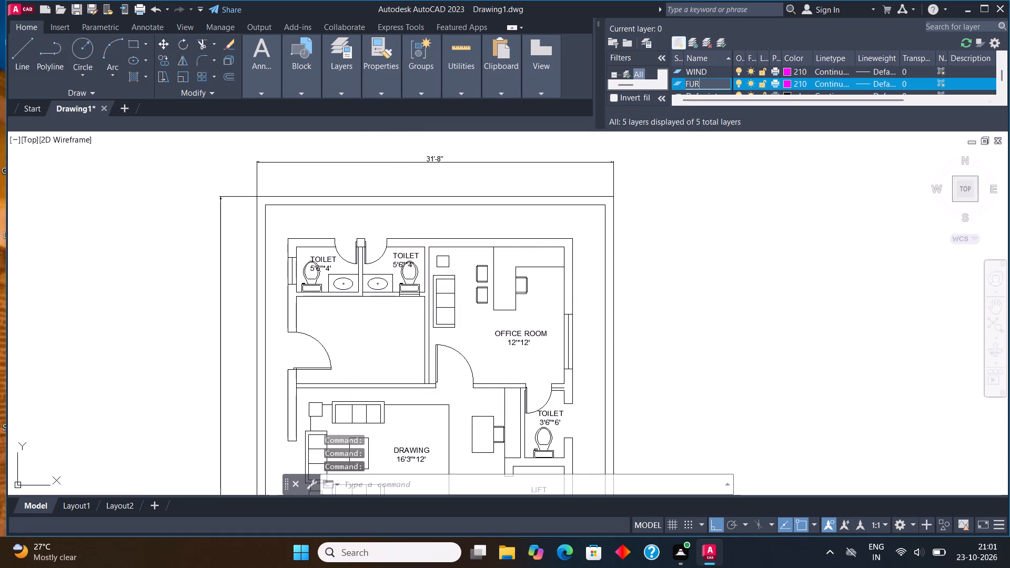
{"action": "left_click", "coordinate": [787, 81]}
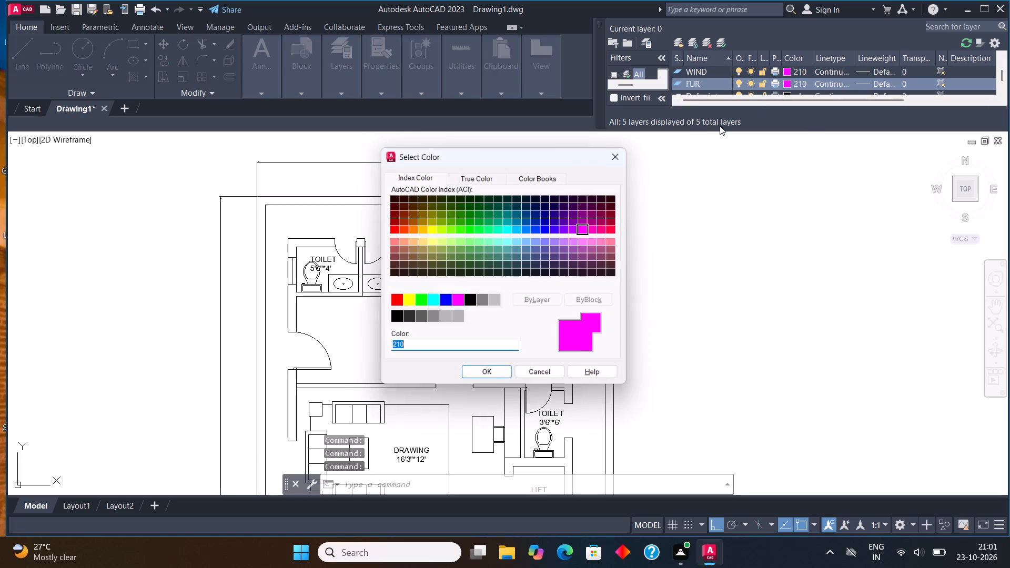
{"action": "left_click", "coordinate": [575, 232]}
{"action": "left_click", "coordinate": [566, 235]}
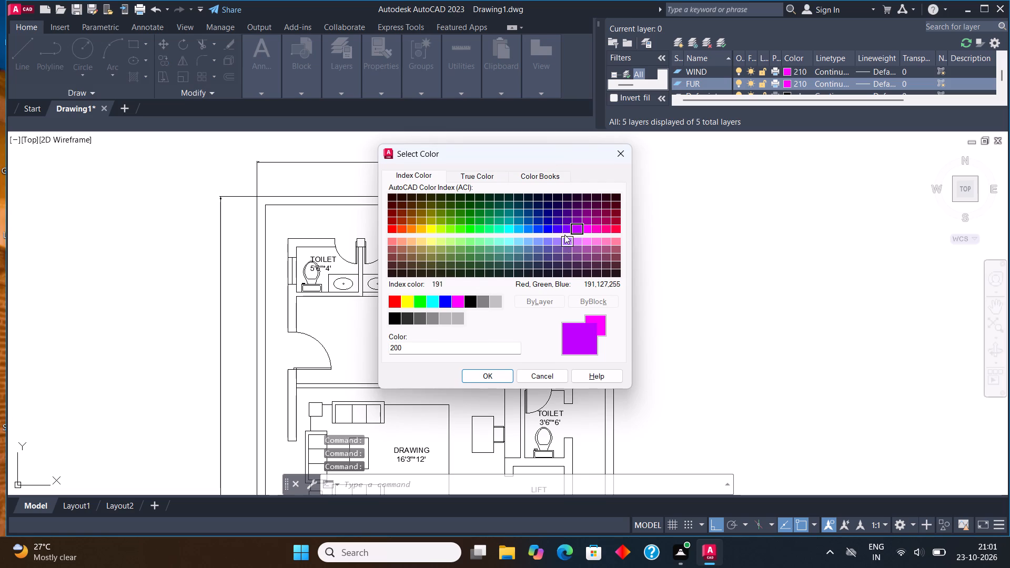
{"action": "left_click", "coordinate": [568, 232]}
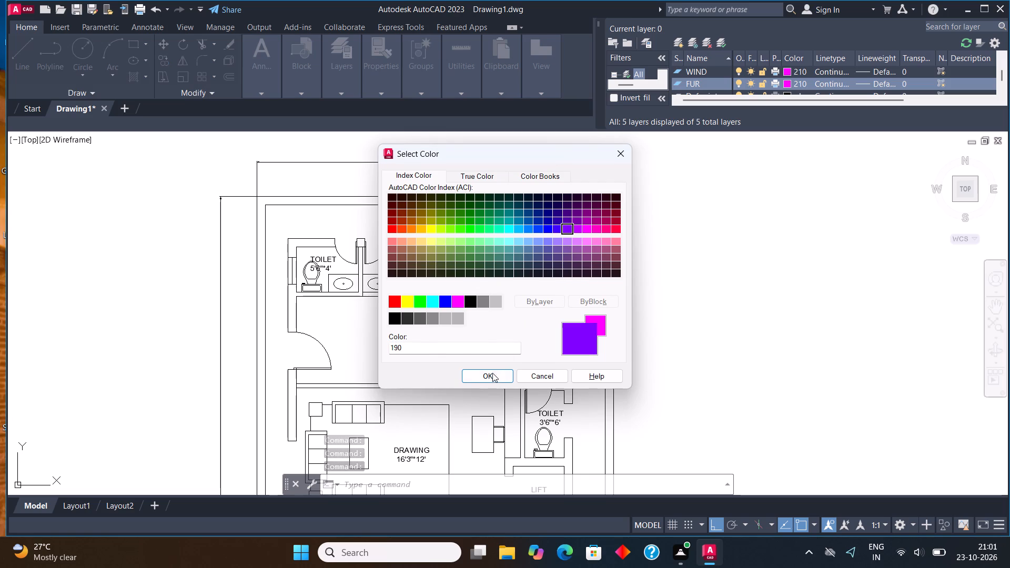
{"action": "left_click", "coordinate": [492, 374]}
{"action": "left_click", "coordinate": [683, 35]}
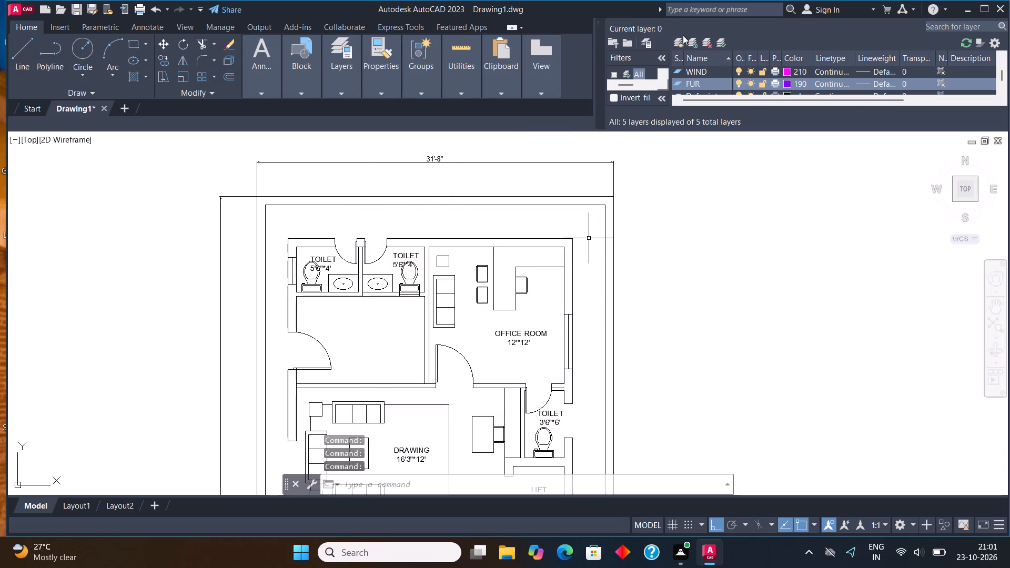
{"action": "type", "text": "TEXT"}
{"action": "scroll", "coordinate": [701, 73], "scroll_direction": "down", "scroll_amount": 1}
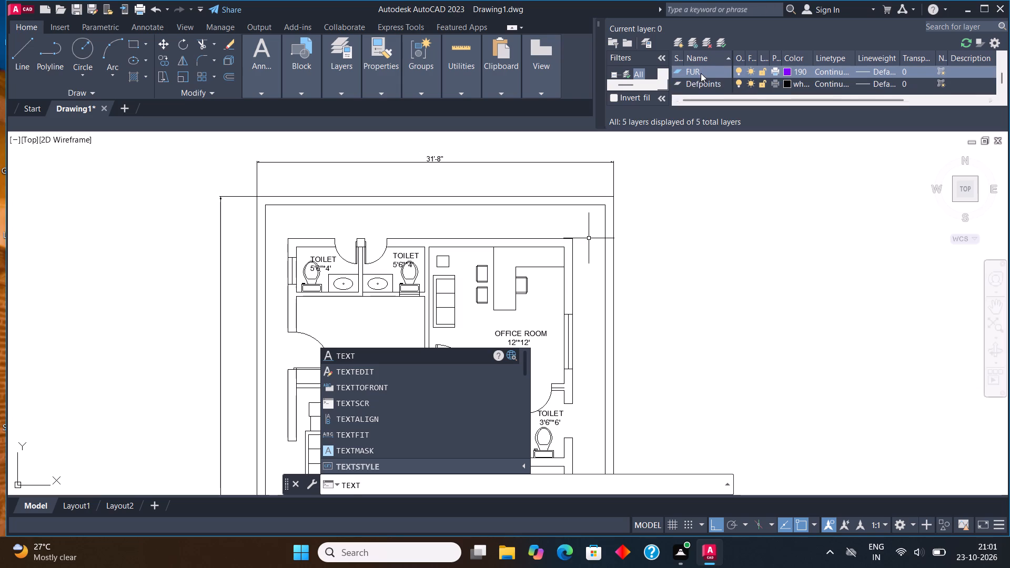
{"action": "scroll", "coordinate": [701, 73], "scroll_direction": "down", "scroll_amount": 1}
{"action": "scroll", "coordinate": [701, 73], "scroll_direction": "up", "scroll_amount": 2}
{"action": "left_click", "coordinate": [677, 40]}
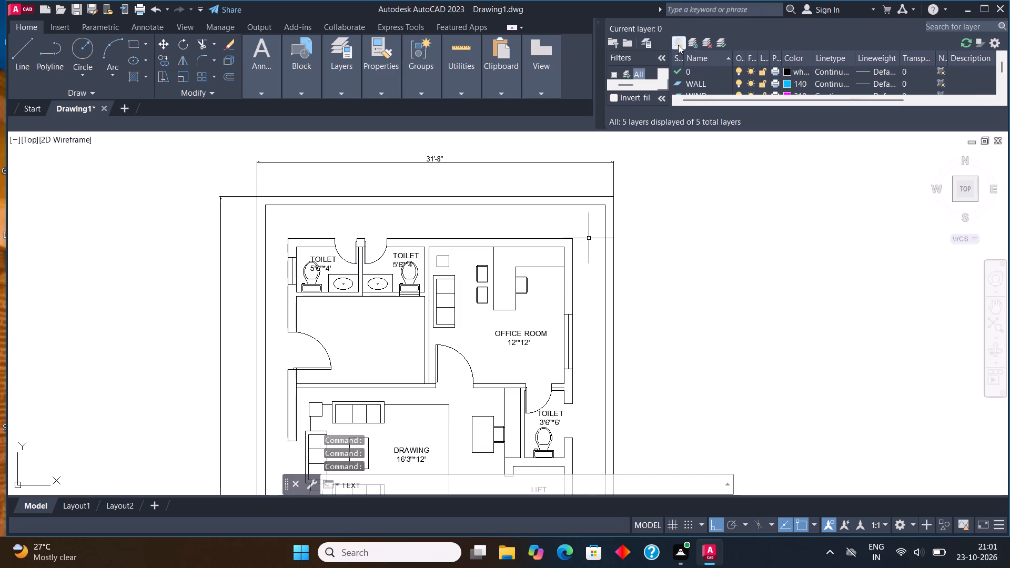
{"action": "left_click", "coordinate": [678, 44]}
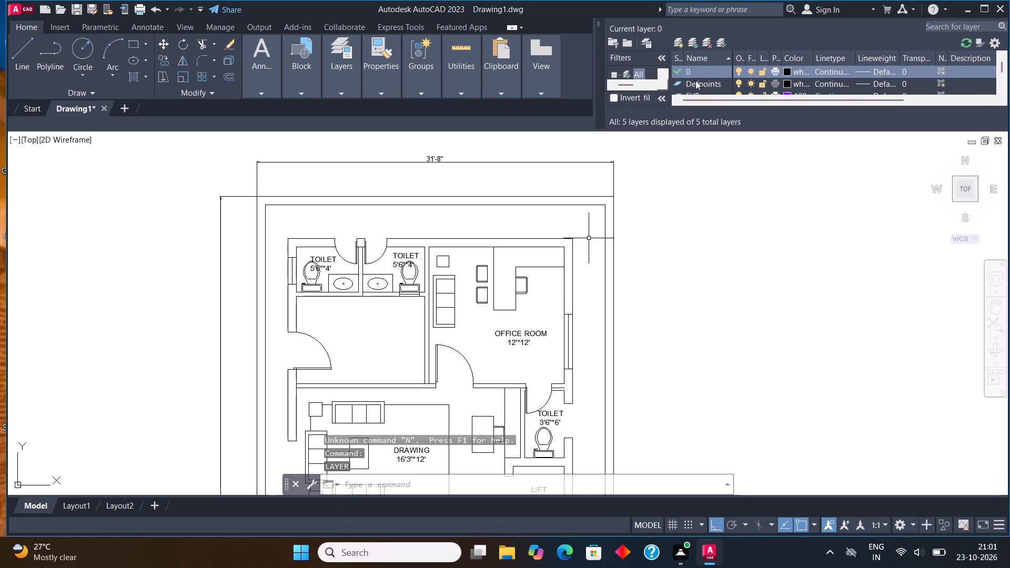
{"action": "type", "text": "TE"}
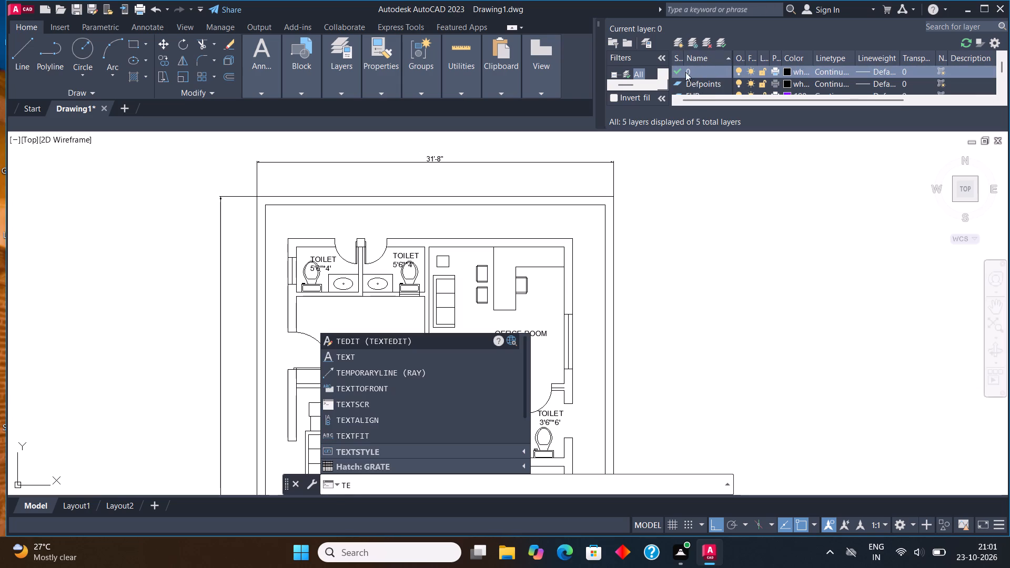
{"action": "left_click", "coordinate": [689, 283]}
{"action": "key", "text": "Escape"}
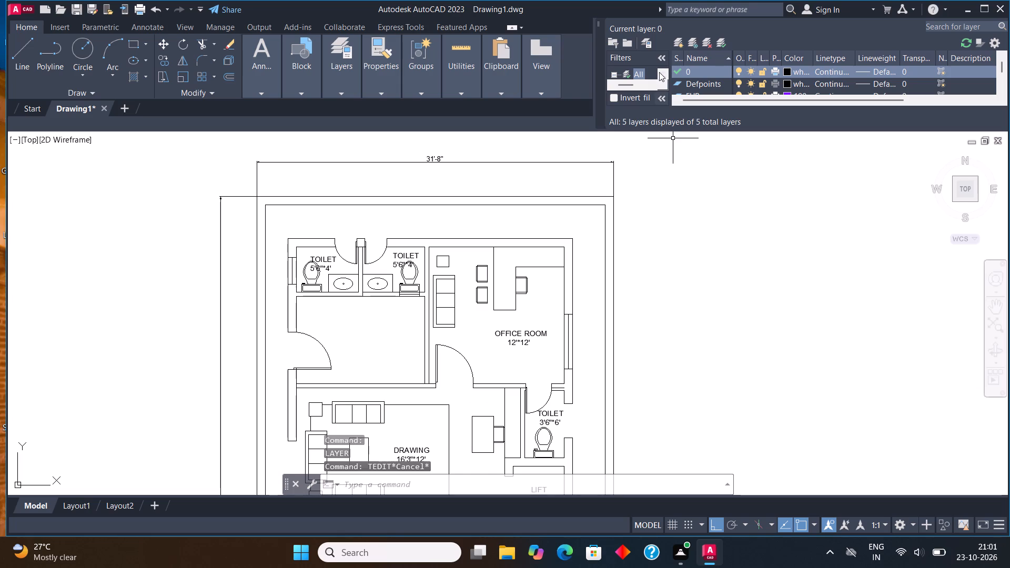
Create a new layer named TEXT and set its colour to 10.
{"action": "left_click", "coordinate": [673, 45]}
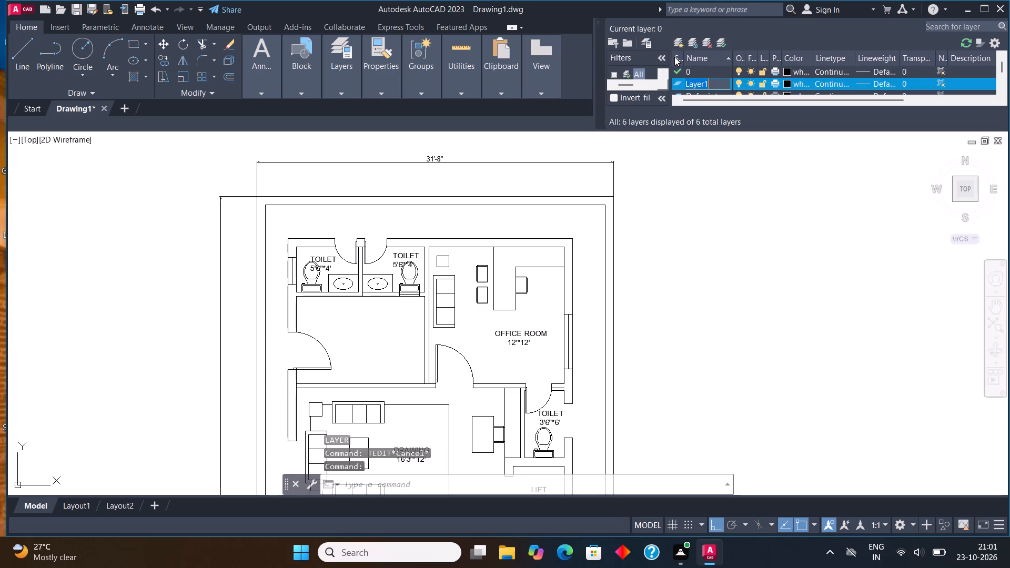
{"action": "type", "text": "TEXT"}
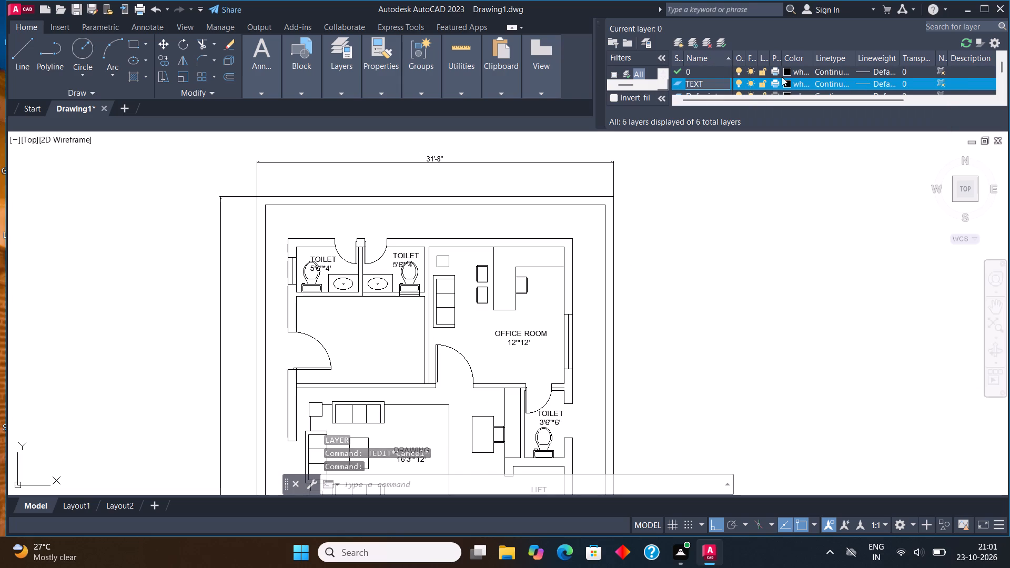
{"action": "left_click", "coordinate": [787, 84]}
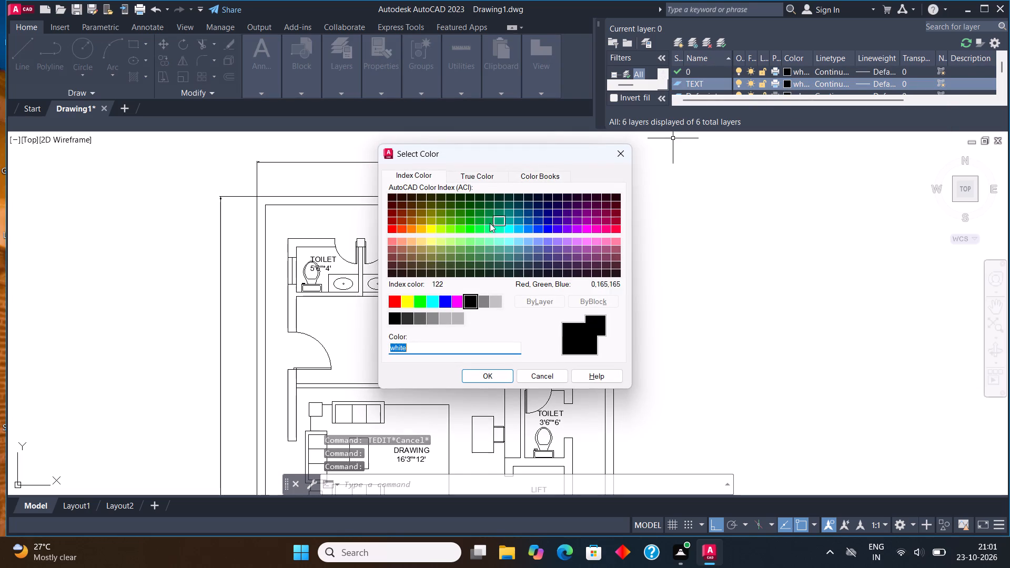
{"action": "left_click", "coordinate": [392, 231]}
{"action": "left_click", "coordinate": [481, 374]}
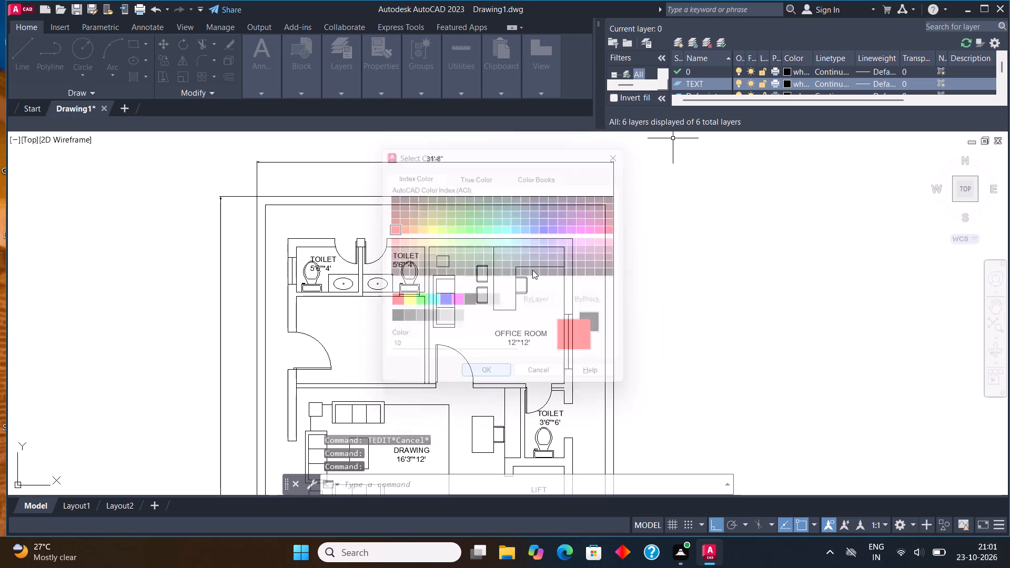
Create a new layer named DOOR and set its colour to 130.
{"action": "left_click", "coordinate": [676, 40]}
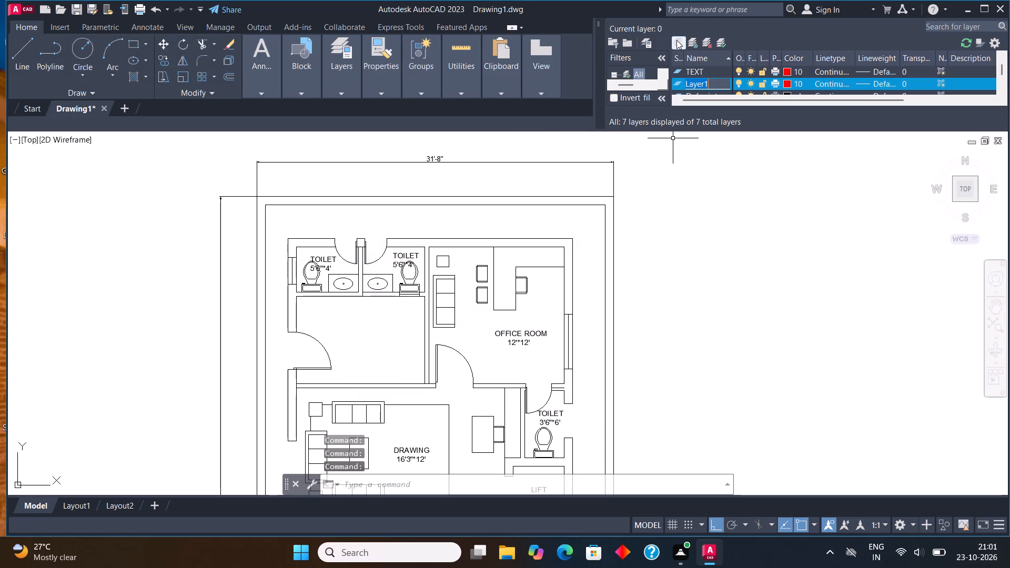
{"action": "type", "text": "DOOR"}
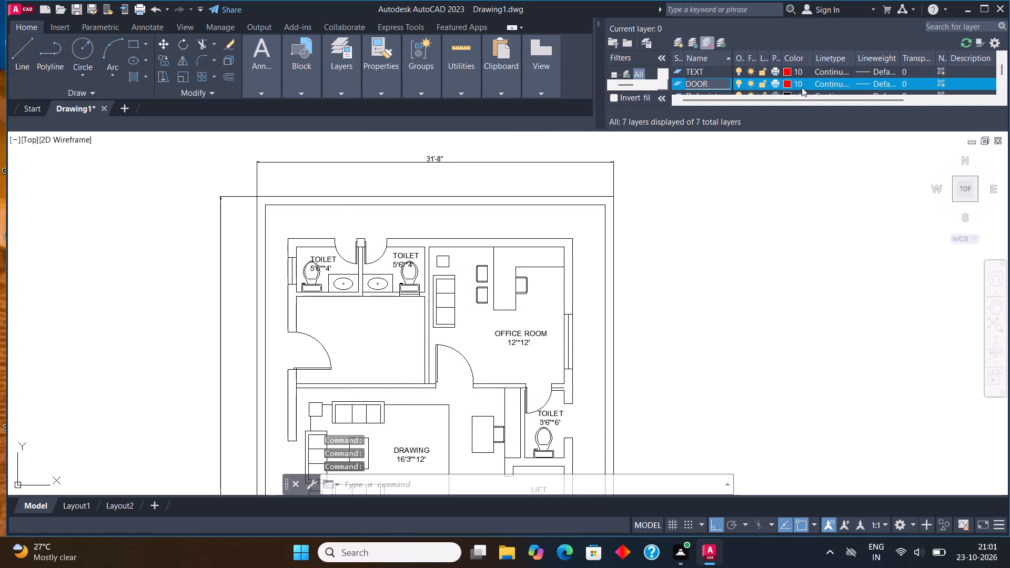
{"action": "left_click", "coordinate": [789, 82]}
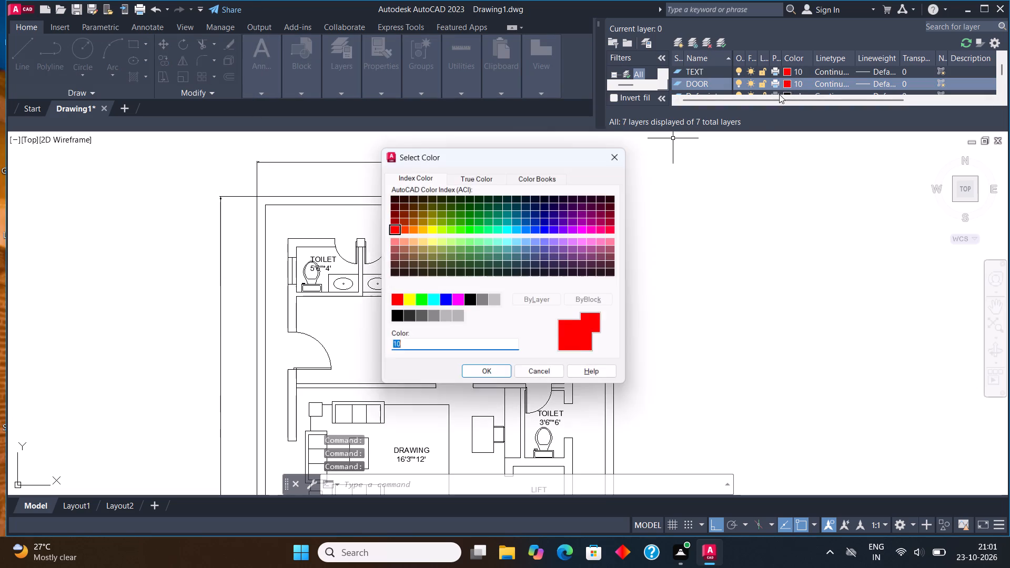
{"action": "left_click", "coordinate": [508, 230]}
{"action": "left_click", "coordinate": [497, 376]}
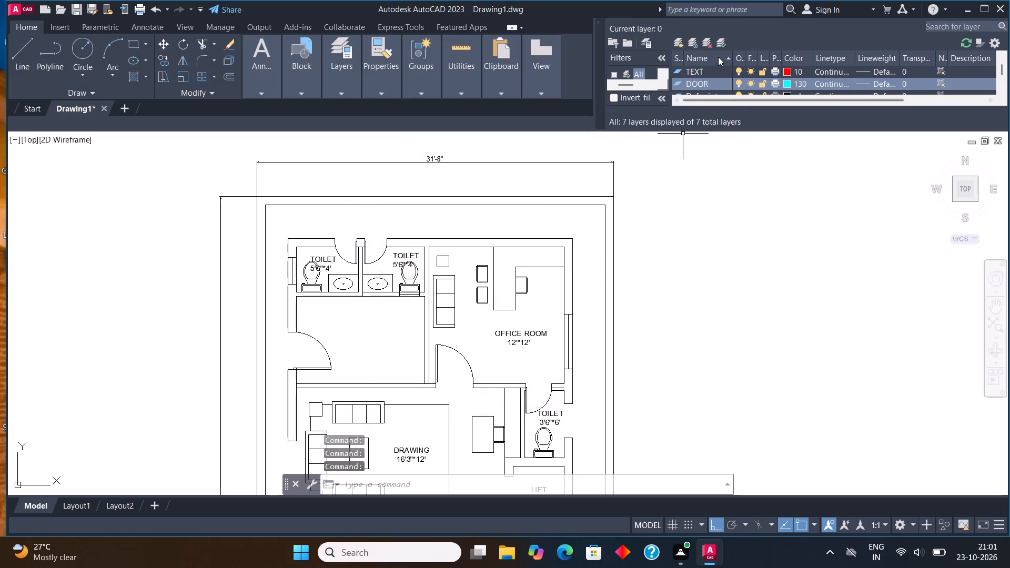
Create a new layer named ROAD, set its colour to 18, and close the layer manager.
{"action": "left_click", "coordinate": [678, 42]}
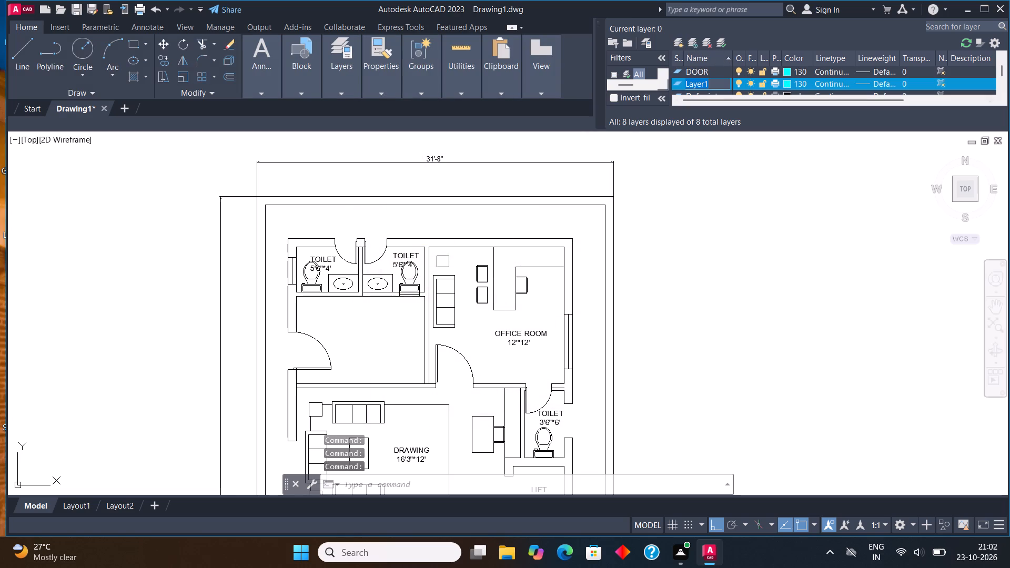
{"action": "key", "text": "b"}
{"action": "key", "text": "BackSpace"}
{"action": "type", "text": "ROA"}
{"action": "key", "text": "d"}
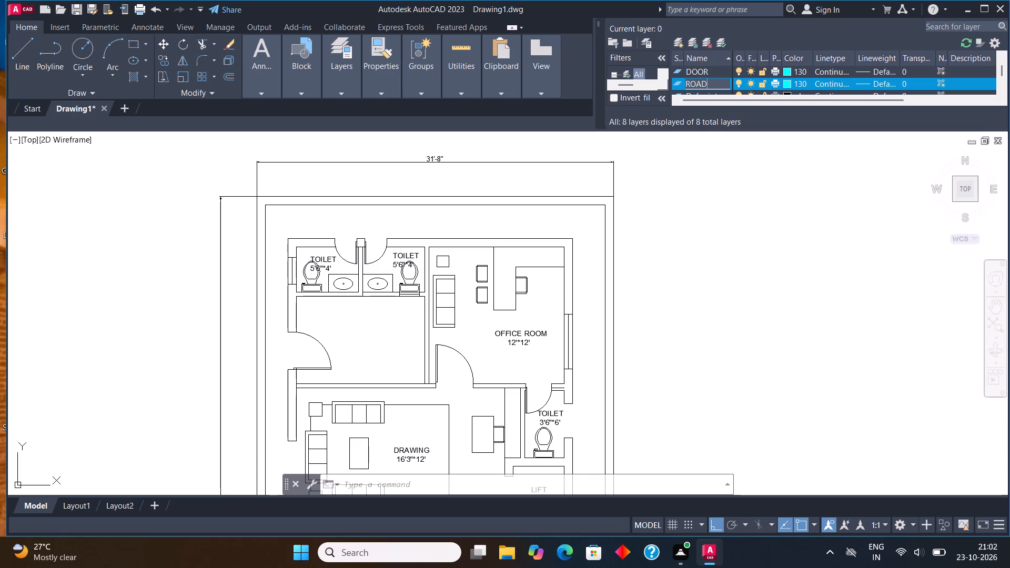
{"action": "left_click", "coordinate": [786, 84]}
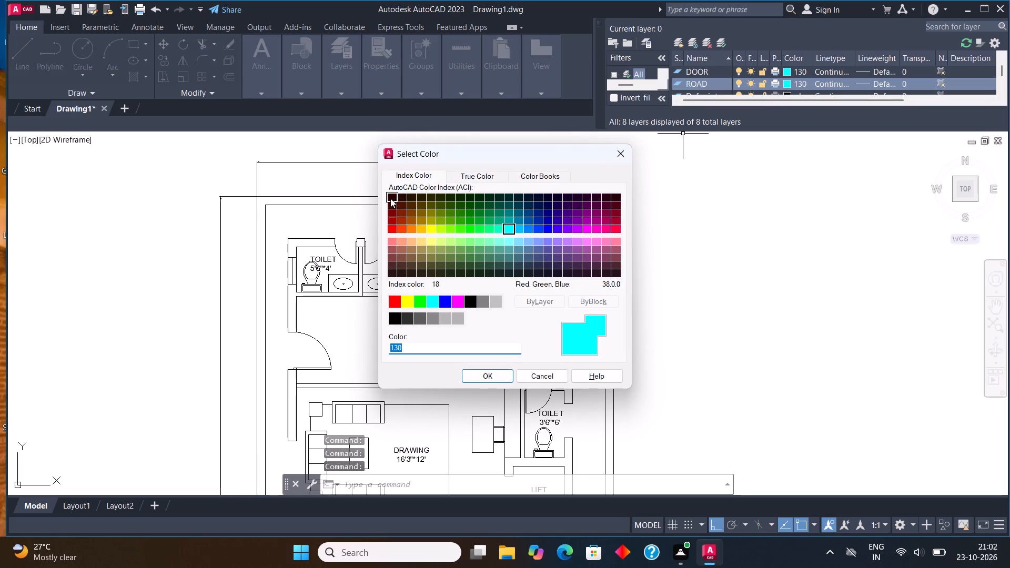
{"action": "left_click", "coordinate": [390, 198]}
{"action": "left_click", "coordinate": [484, 363]}
{"action": "left_click", "coordinate": [487, 375]}
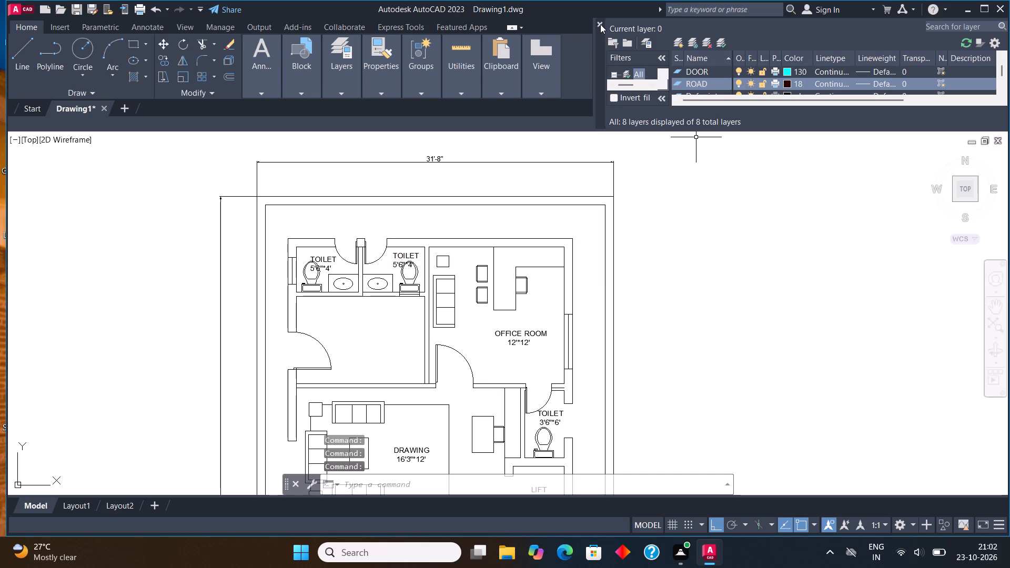
{"action": "left_click", "coordinate": [600, 24]}
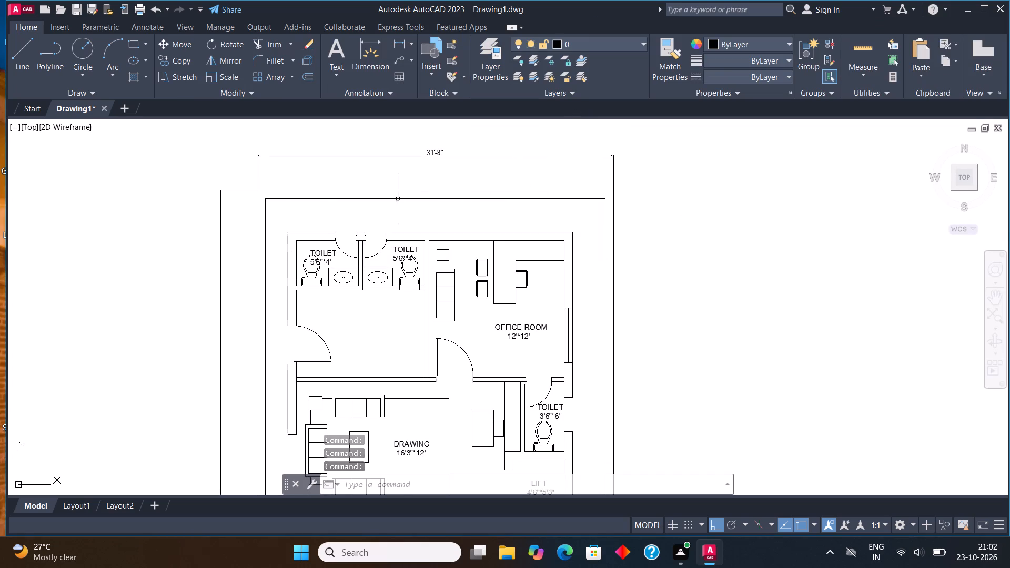
Make WALL the current layer and hatch the walls around the two upper toilets and the office room with the SOLID pattern.
{"action": "middle_click_drag", "start_coordinate": [312, 203], "coordinate": [404, 199]}
{"action": "scroll", "coordinate": [401, 229], "scroll_direction": "up", "scroll_amount": 1}
{"action": "left_click", "coordinate": [599, 42]}
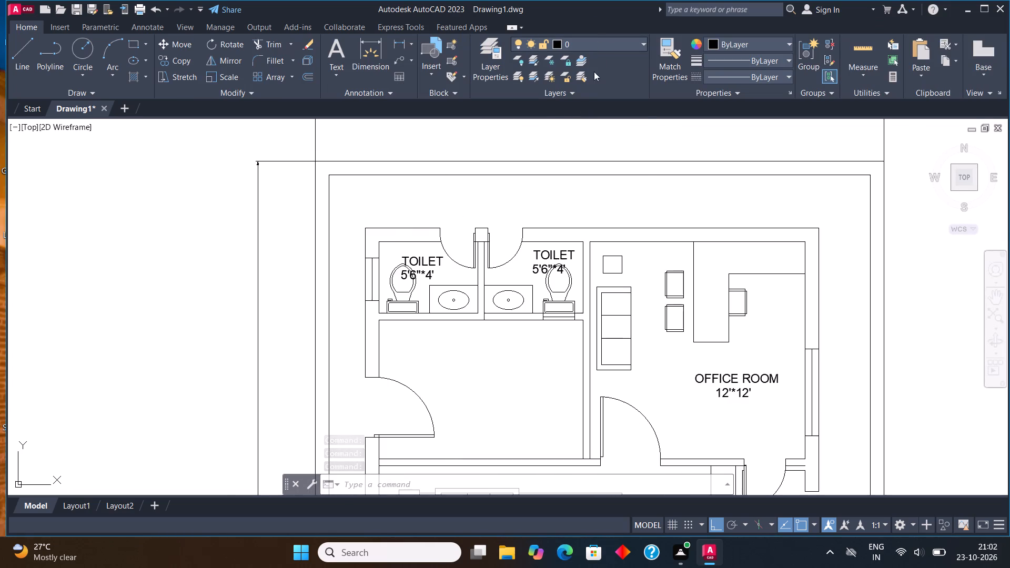
{"action": "left_click", "coordinate": [588, 155]}
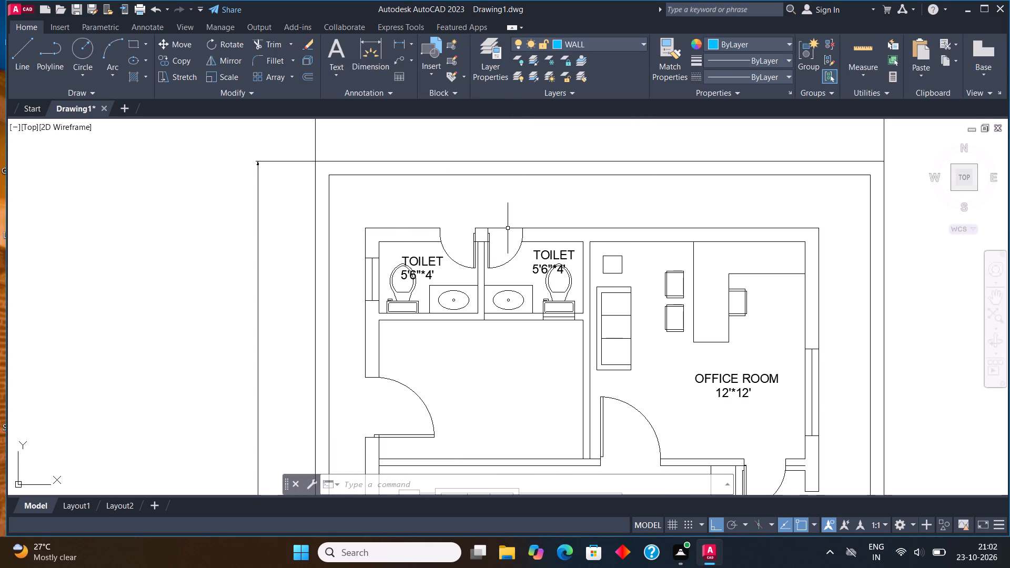
{"action": "key", "text": "h"}
{"action": "key", "text": "Return"}
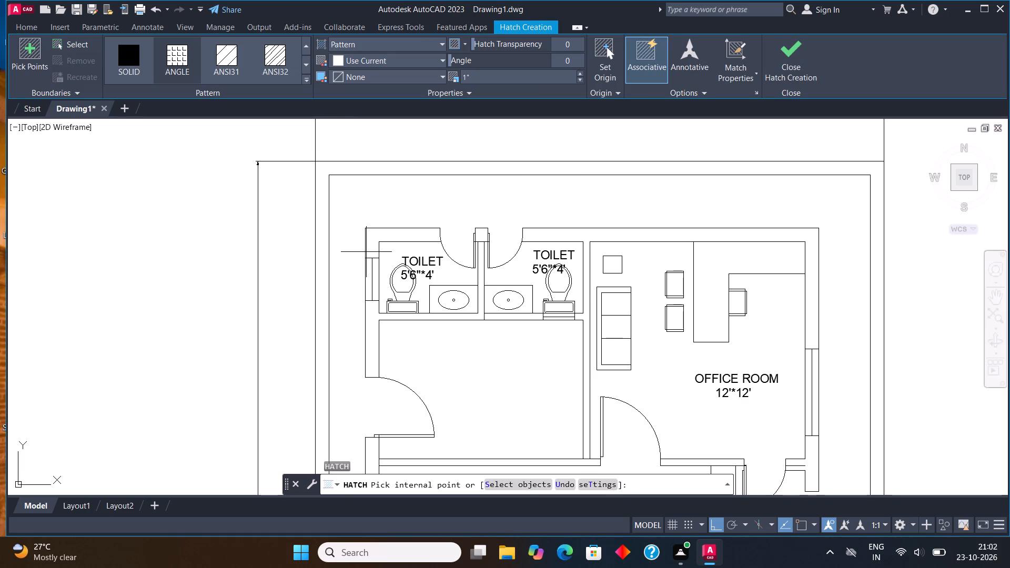
{"action": "left_click", "coordinate": [390, 235]}
{"action": "left_click", "coordinate": [127, 66]}
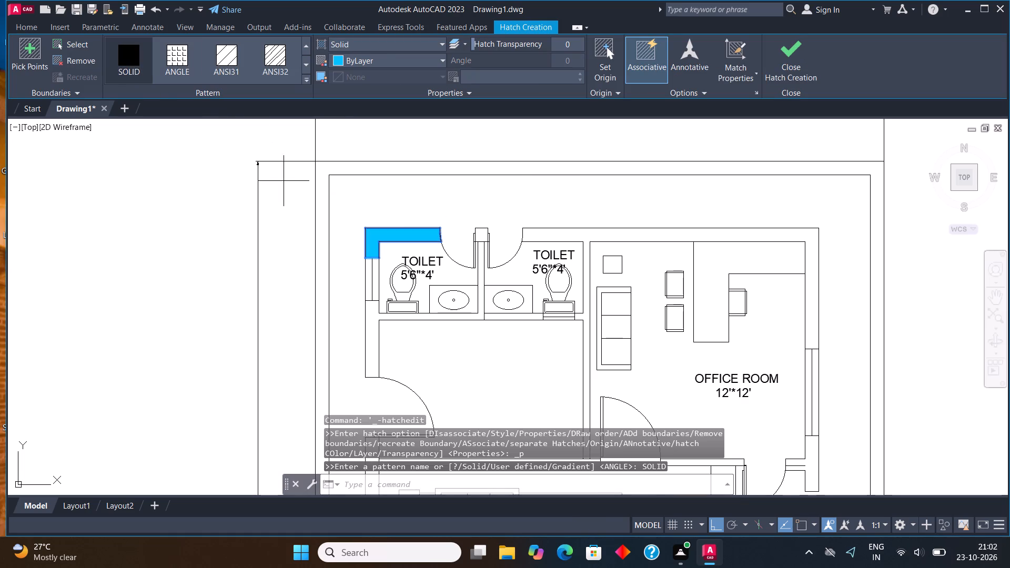
{"action": "left_click", "coordinate": [368, 334]}
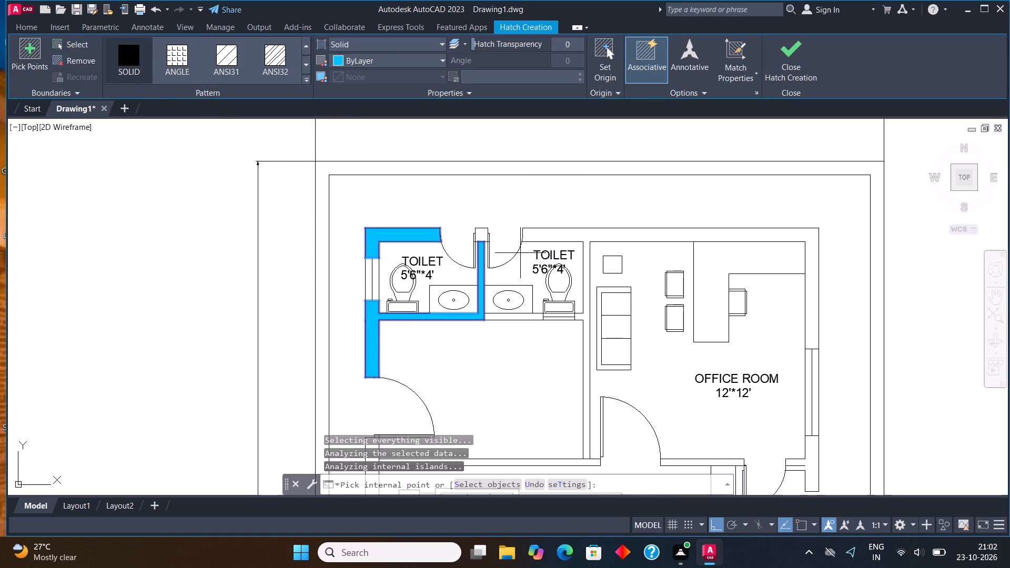
{"action": "left_click", "coordinate": [486, 236]}
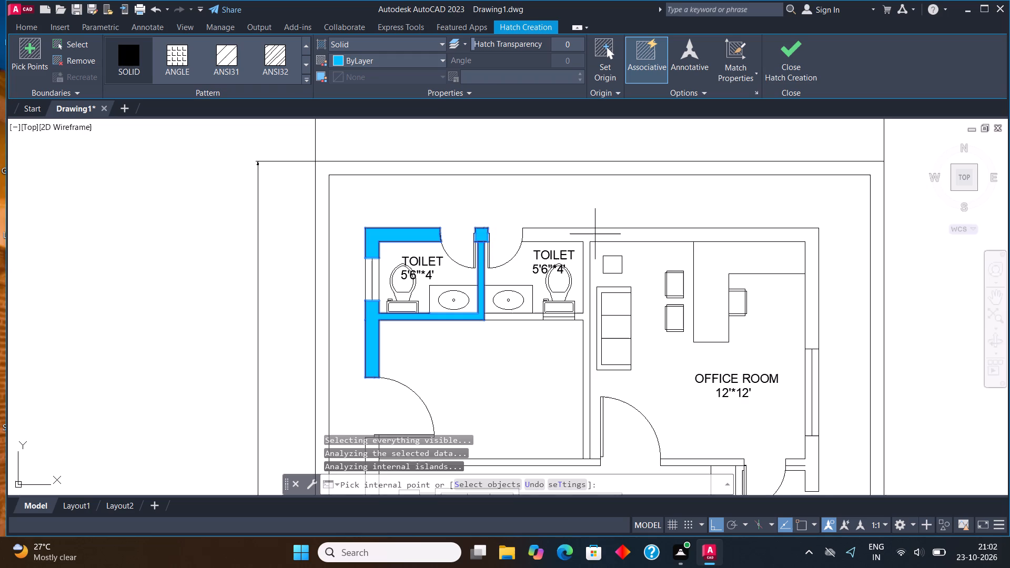
{"action": "left_click", "coordinate": [595, 234]}
Add the walls between the office and drawing rooms, the corner above the 3'6"*6' toilet and the drawing room's left outer wall to the solid hatch.
{"action": "middle_click_drag", "start_coordinate": [595, 235], "coordinate": [472, 129]}
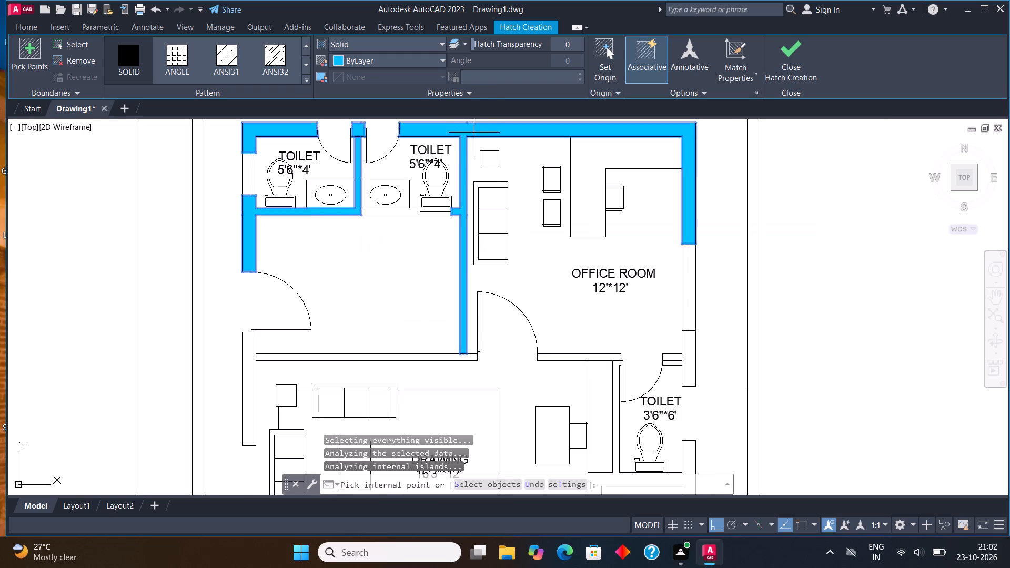
{"action": "left_click", "coordinate": [594, 356]}
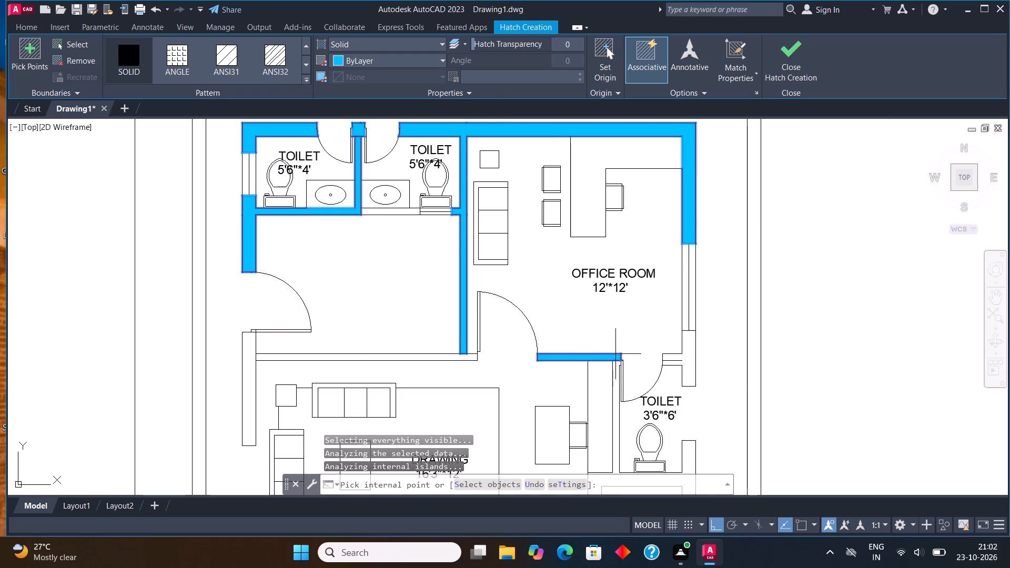
{"action": "left_click", "coordinate": [689, 360]}
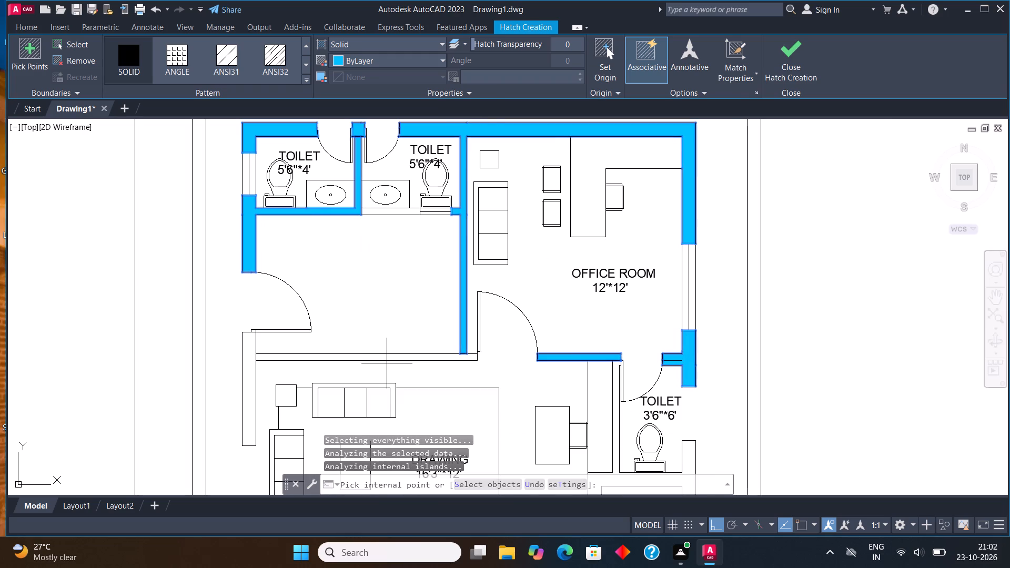
{"action": "left_click", "coordinate": [378, 357]}
{"action": "left_click", "coordinate": [252, 381]}
Solid-hatch the wall segments between the drawing room and the entry waiting lounge, and finish the hatch.
{"action": "scroll", "coordinate": [359, 288], "scroll_direction": "down", "scroll_amount": 2}
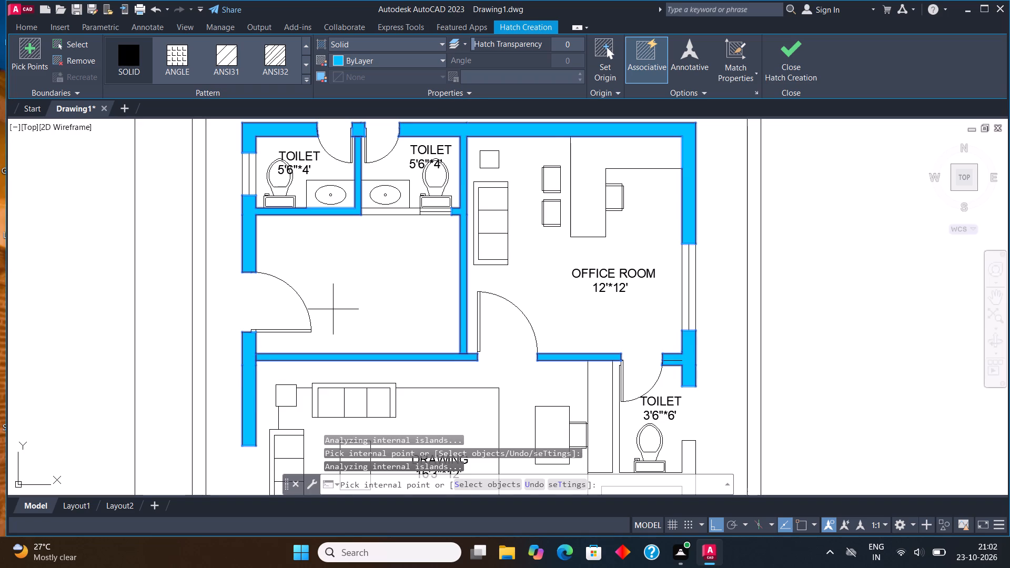
{"action": "scroll", "coordinate": [359, 288], "scroll_direction": "down", "scroll_amount": 1}
{"action": "middle_click_drag", "start_coordinate": [367, 336], "coordinate": [378, 222]}
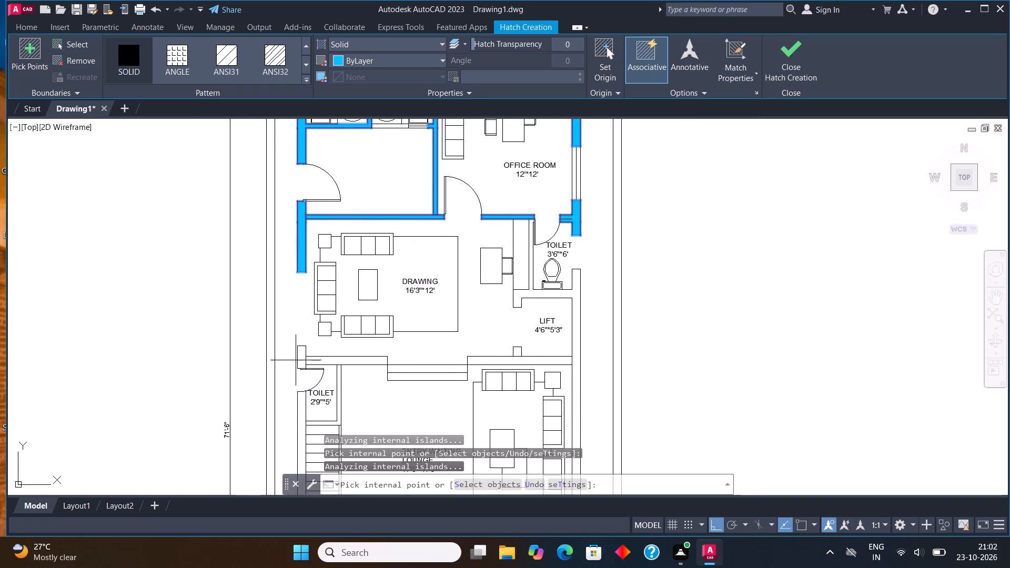
{"action": "scroll", "coordinate": [296, 360], "scroll_direction": "up", "scroll_amount": 1}
{"action": "left_click", "coordinate": [305, 365]}
{"action": "left_click", "coordinate": [640, 175]}
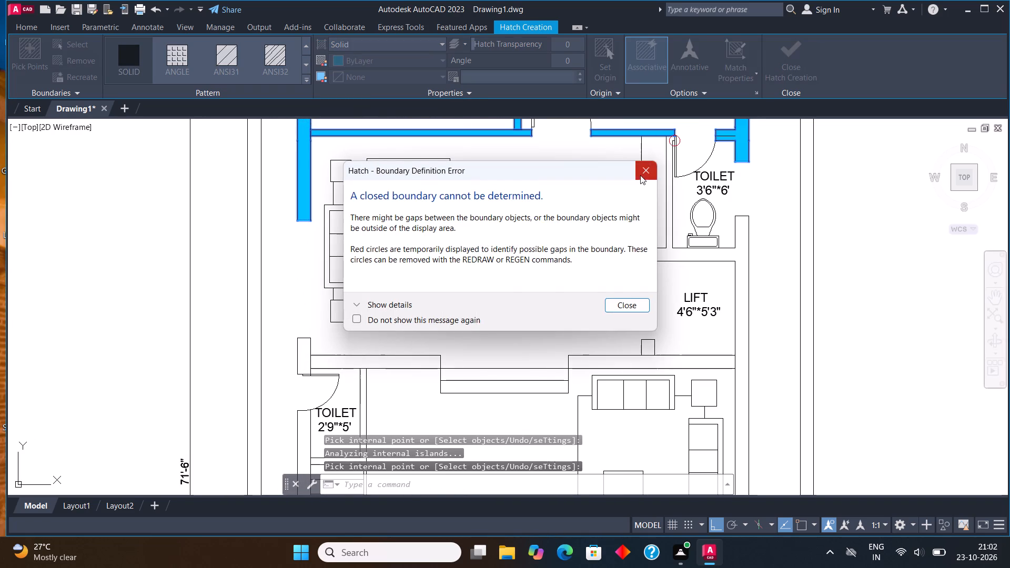
{"action": "left_click", "coordinate": [629, 363]}
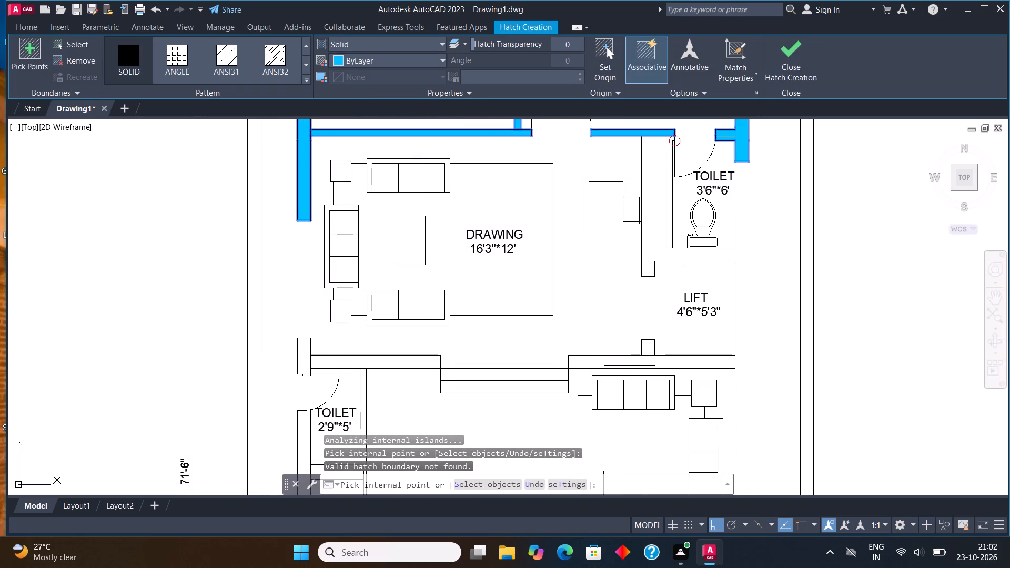
{"action": "left_click", "coordinate": [629, 360]}
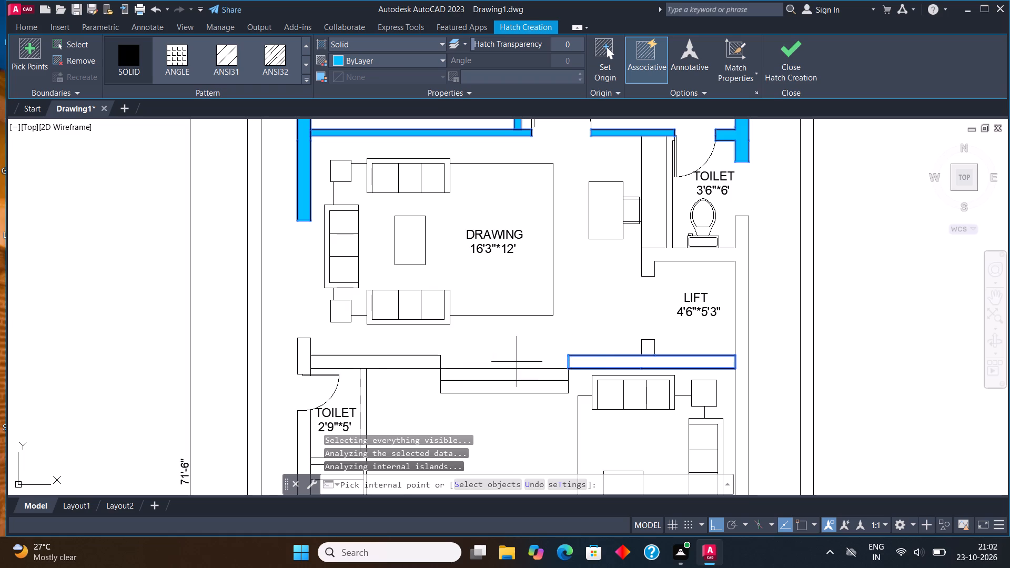
{"action": "left_click", "coordinate": [334, 358]}
{"action": "left_click", "coordinate": [793, 56]}
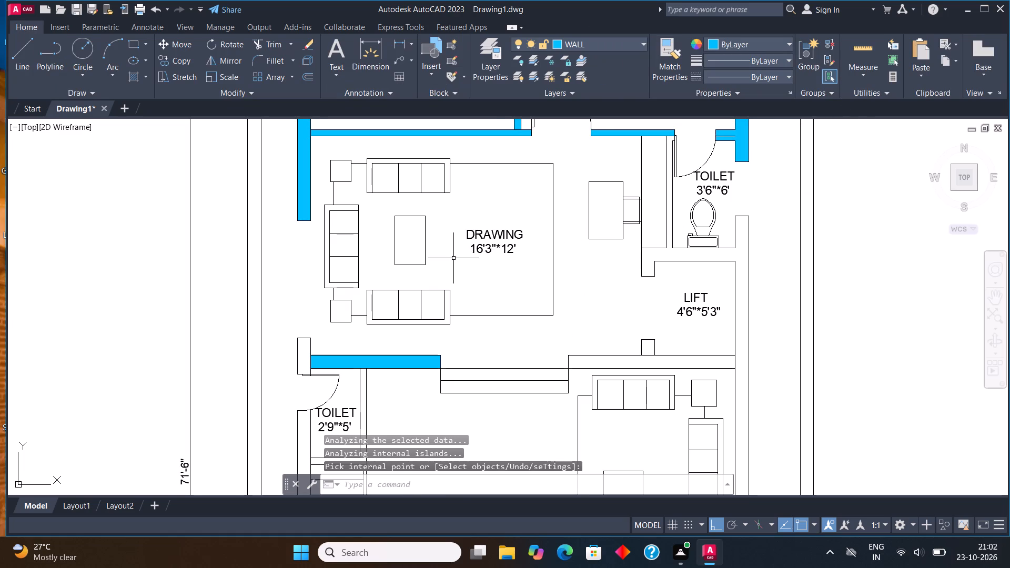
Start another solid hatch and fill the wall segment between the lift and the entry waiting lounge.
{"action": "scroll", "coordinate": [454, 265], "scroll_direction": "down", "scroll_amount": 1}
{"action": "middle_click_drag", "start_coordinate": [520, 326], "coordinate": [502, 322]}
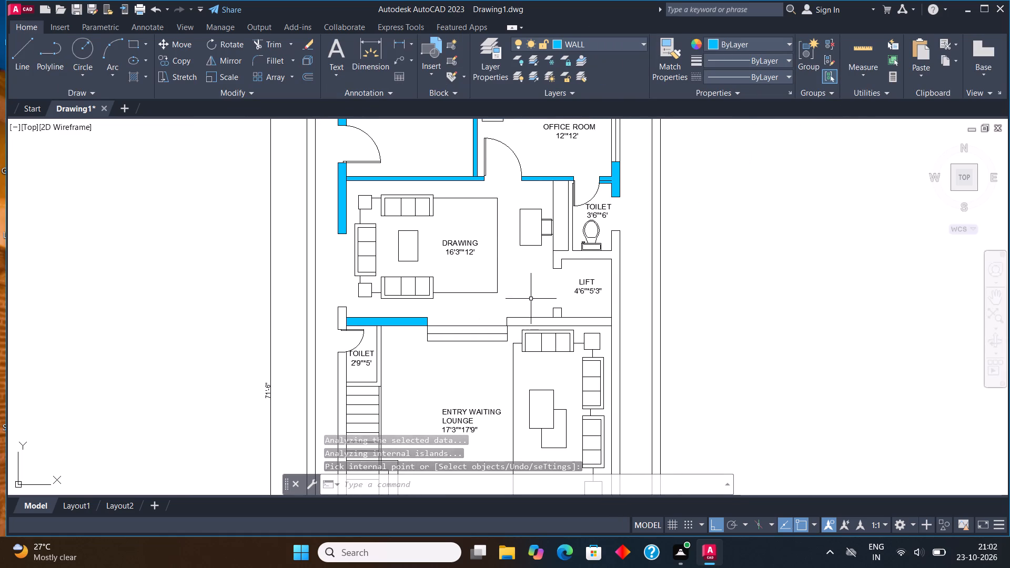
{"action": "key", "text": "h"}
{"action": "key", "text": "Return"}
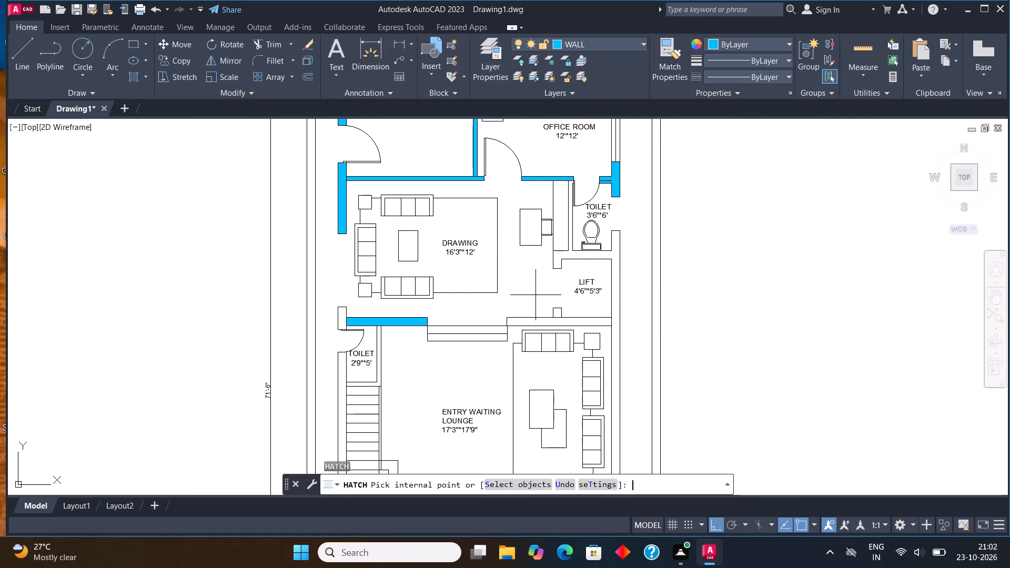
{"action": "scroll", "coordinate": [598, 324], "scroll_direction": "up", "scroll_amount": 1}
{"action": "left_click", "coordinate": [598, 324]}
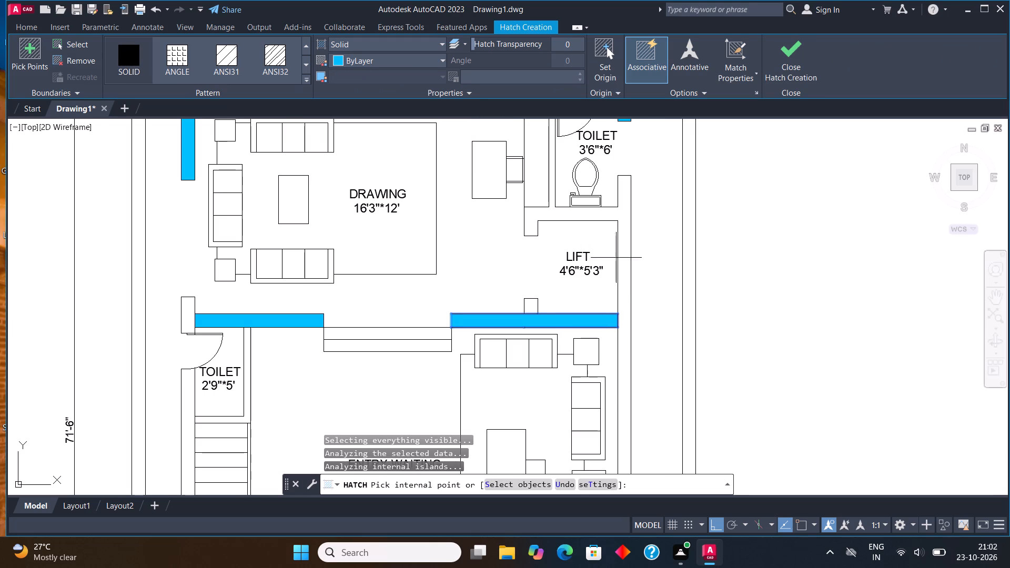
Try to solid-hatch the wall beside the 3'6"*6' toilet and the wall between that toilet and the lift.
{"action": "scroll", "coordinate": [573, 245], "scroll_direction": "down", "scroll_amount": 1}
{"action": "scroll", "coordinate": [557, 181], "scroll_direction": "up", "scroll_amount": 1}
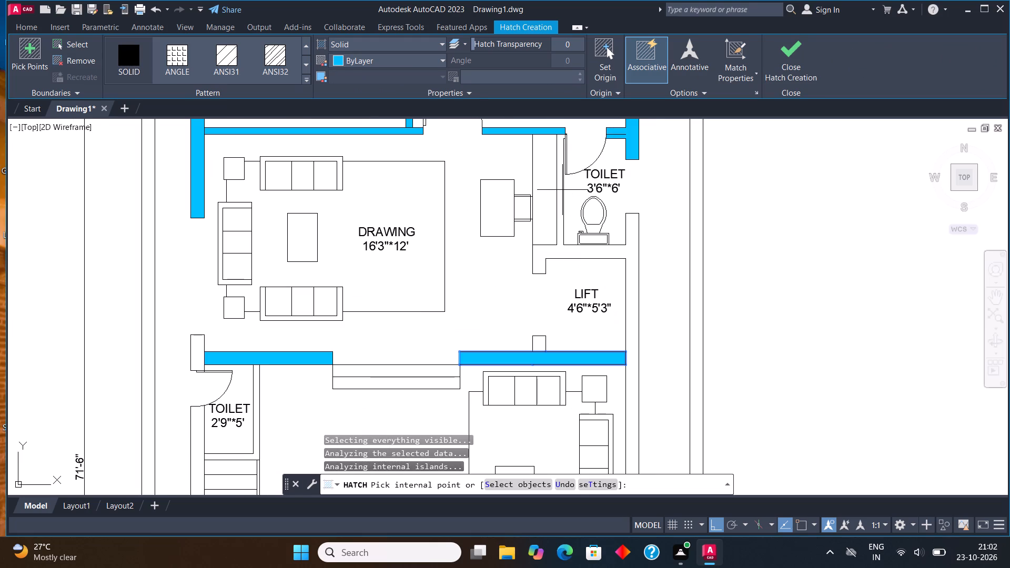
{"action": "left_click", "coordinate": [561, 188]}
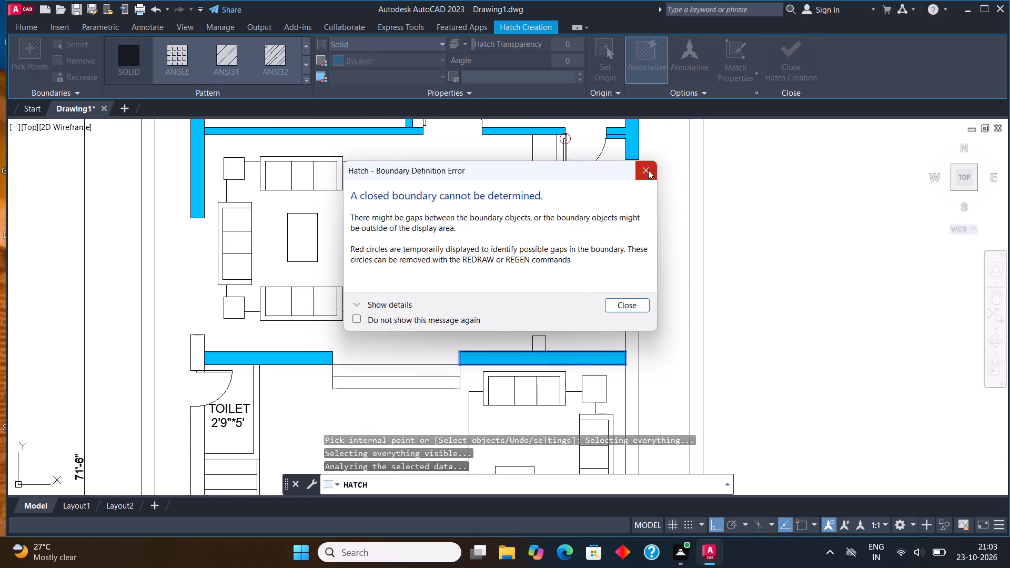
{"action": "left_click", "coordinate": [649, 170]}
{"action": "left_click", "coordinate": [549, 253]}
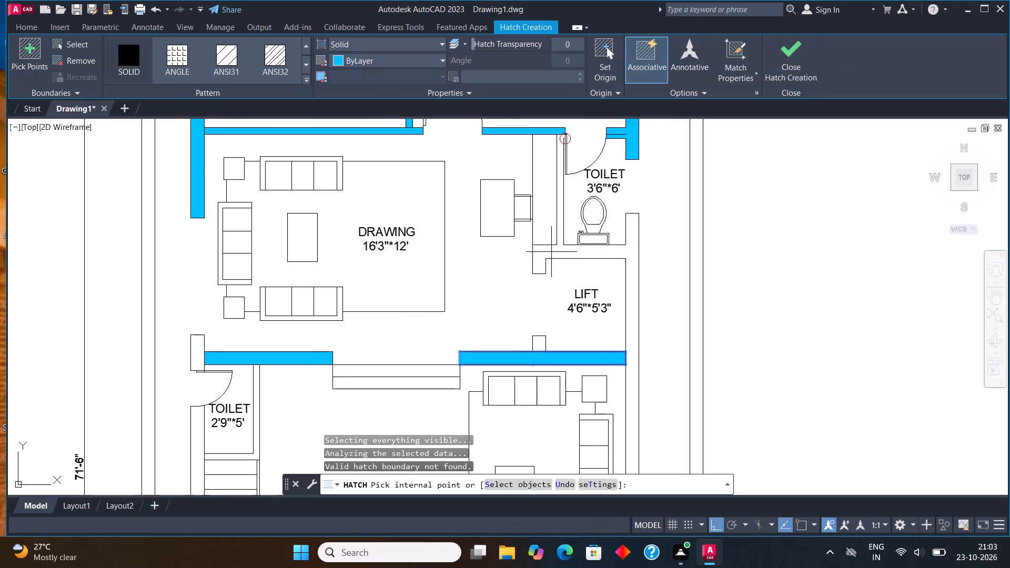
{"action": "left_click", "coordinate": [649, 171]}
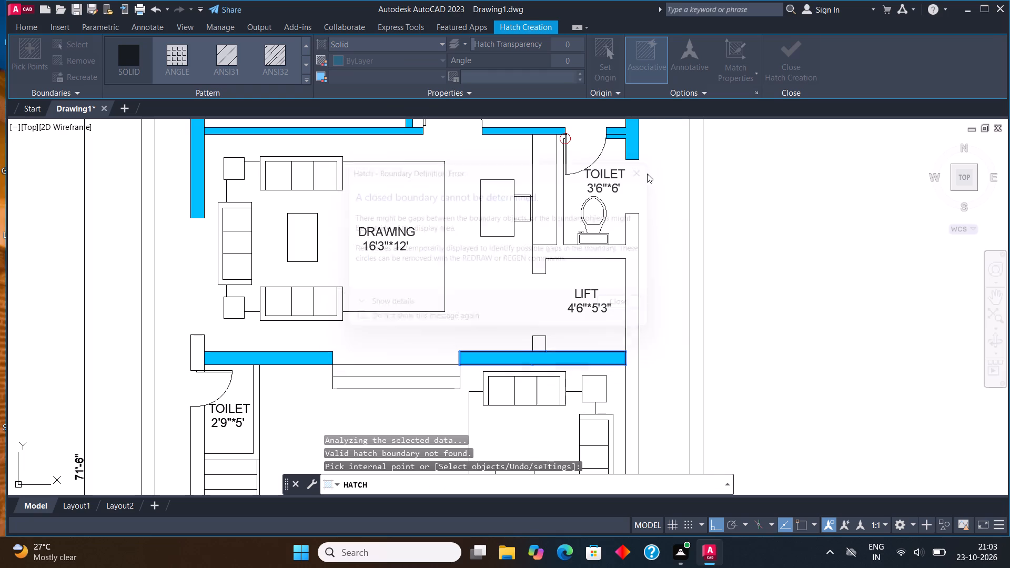
Solid-hatch the short outer wall piece above the 2'9"*5' toilet door and the lounge's outer wall along the staircase to the front opening.
{"action": "scroll", "coordinate": [506, 223], "scroll_direction": "down", "scroll_amount": 2}
{"action": "scroll", "coordinate": [412, 269], "scroll_direction": "up", "scroll_amount": 2}
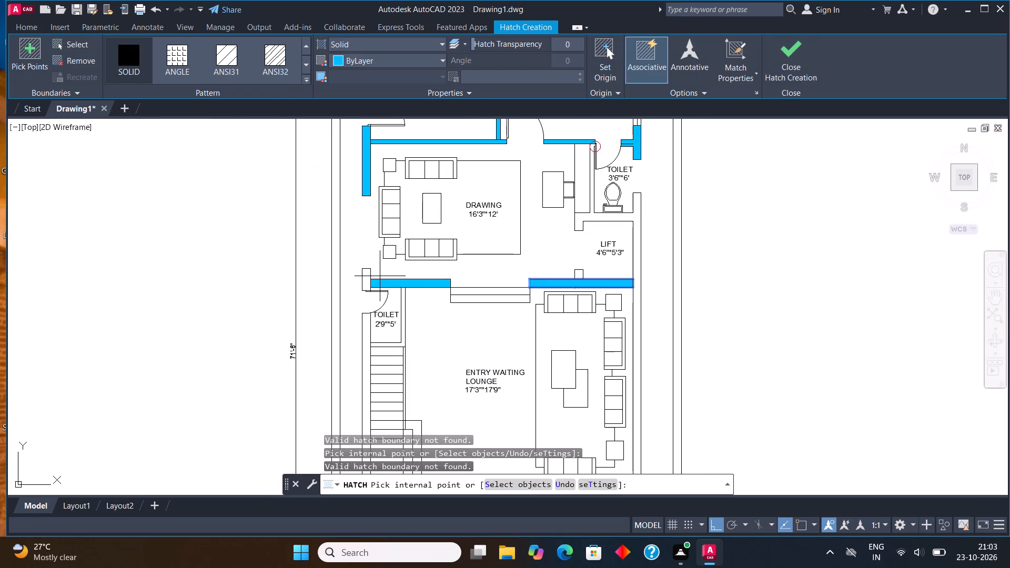
{"action": "left_click", "coordinate": [367, 280]}
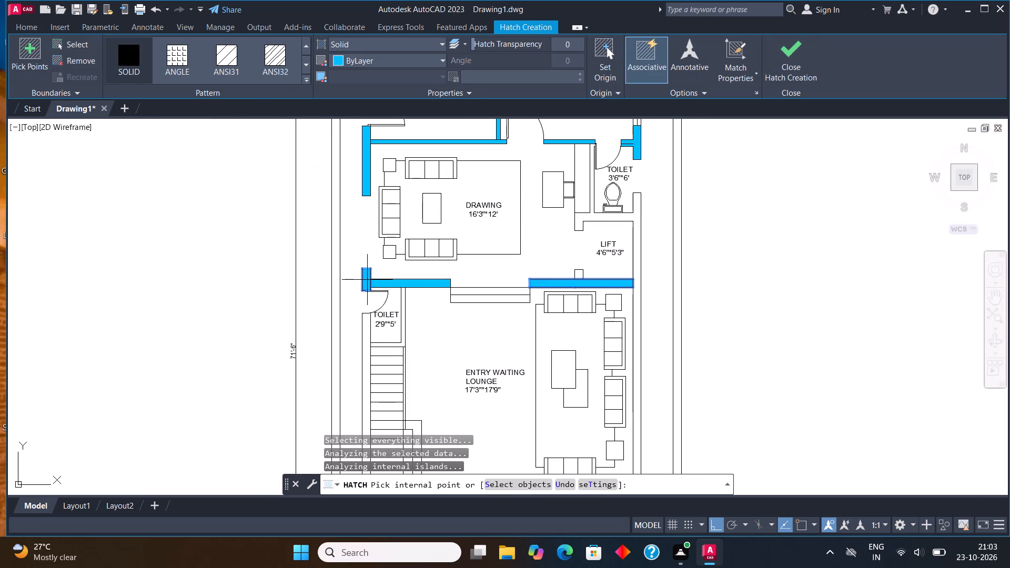
{"action": "scroll", "coordinate": [372, 239], "scroll_direction": "down", "scroll_amount": 2}
{"action": "scroll", "coordinate": [357, 306], "scroll_direction": "up", "scroll_amount": 1}
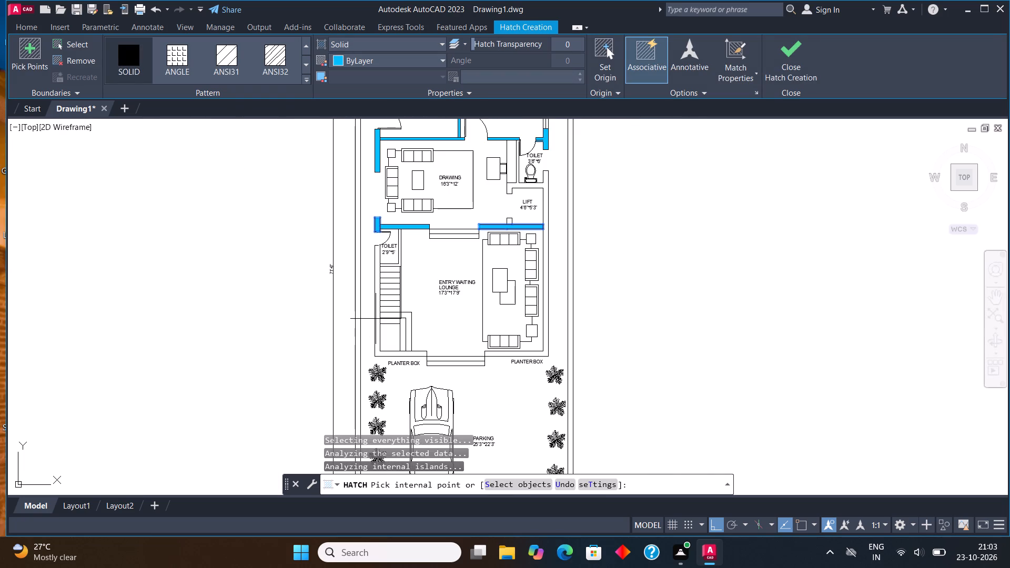
{"action": "left_click", "coordinate": [376, 319]}
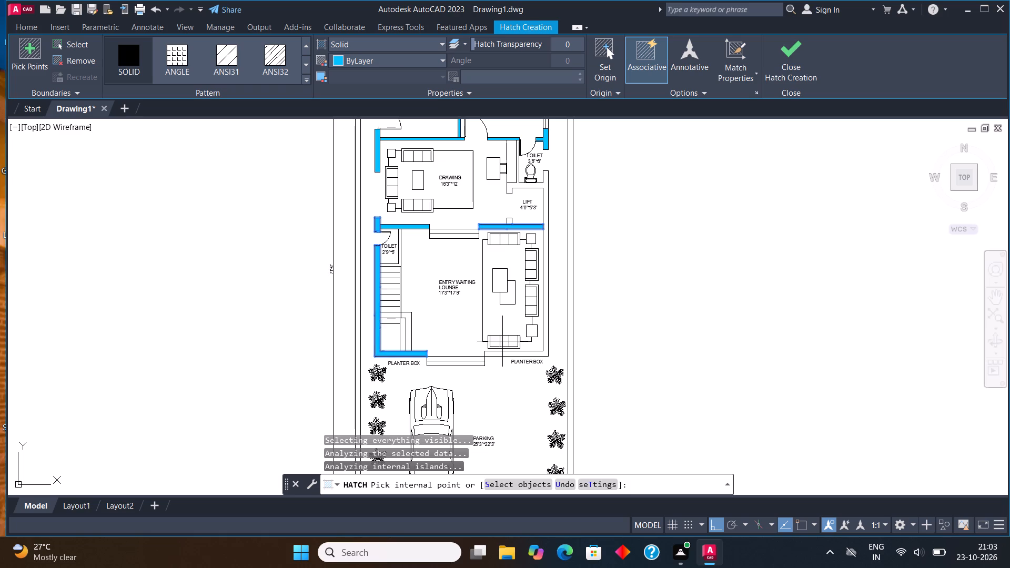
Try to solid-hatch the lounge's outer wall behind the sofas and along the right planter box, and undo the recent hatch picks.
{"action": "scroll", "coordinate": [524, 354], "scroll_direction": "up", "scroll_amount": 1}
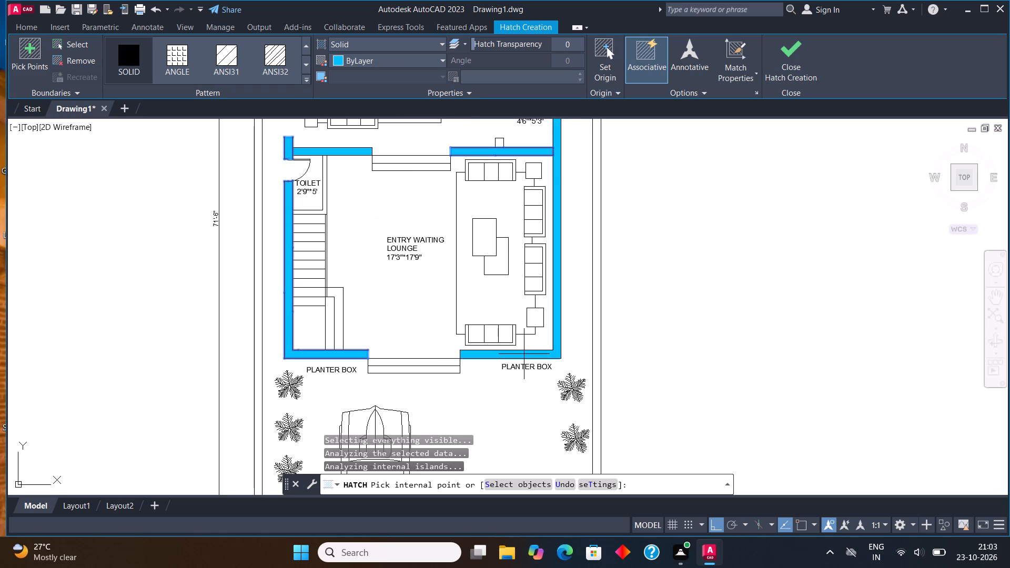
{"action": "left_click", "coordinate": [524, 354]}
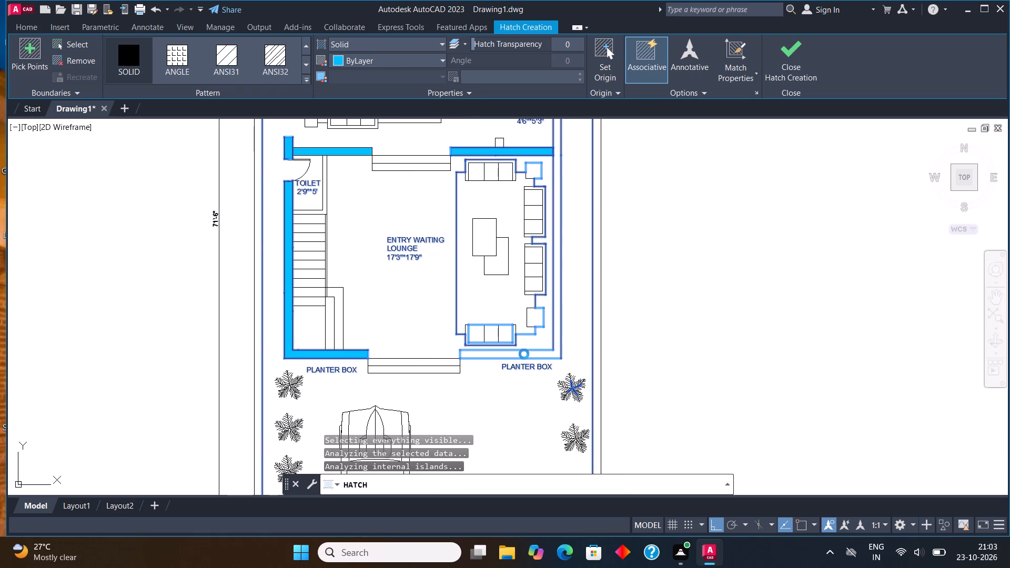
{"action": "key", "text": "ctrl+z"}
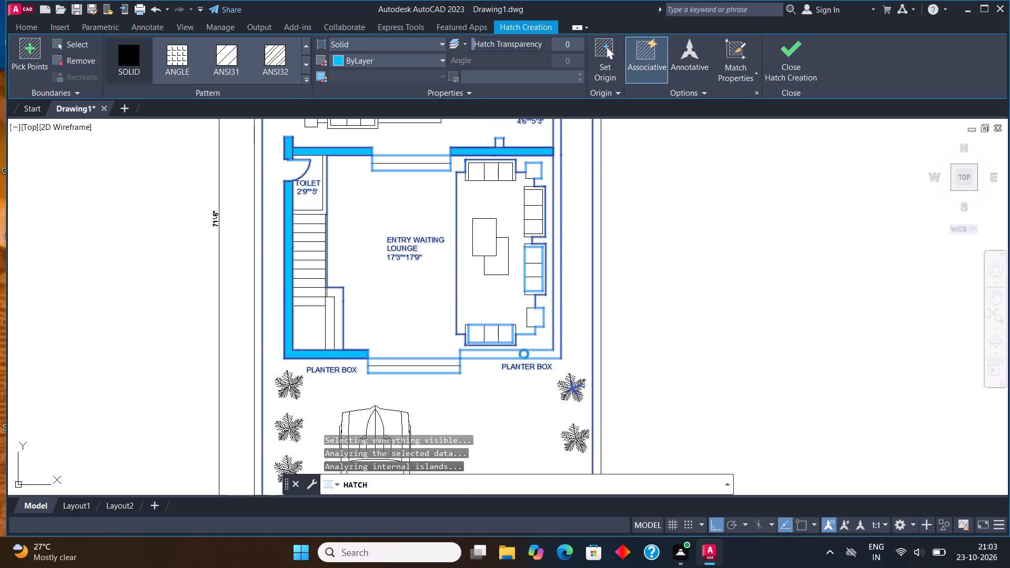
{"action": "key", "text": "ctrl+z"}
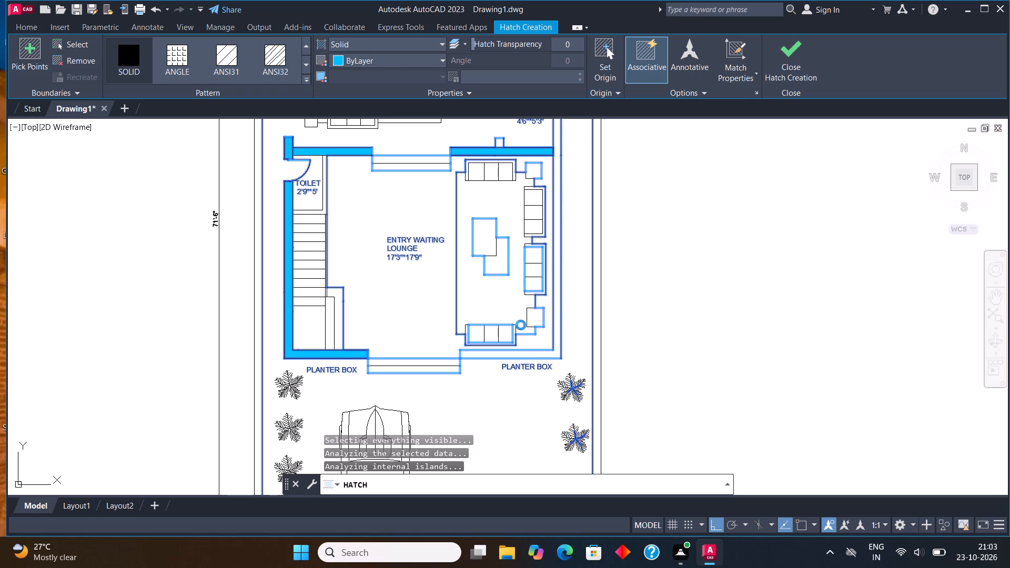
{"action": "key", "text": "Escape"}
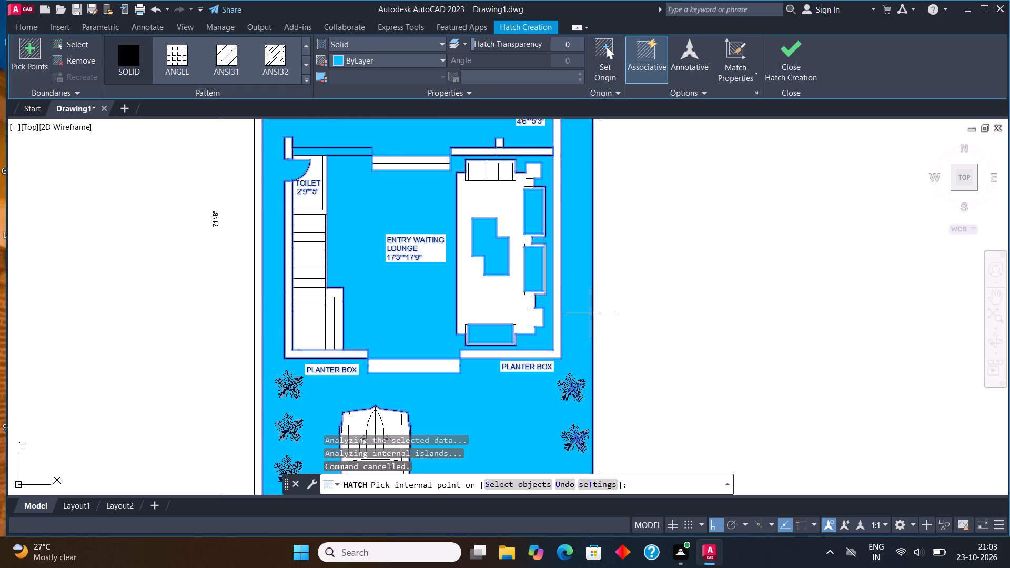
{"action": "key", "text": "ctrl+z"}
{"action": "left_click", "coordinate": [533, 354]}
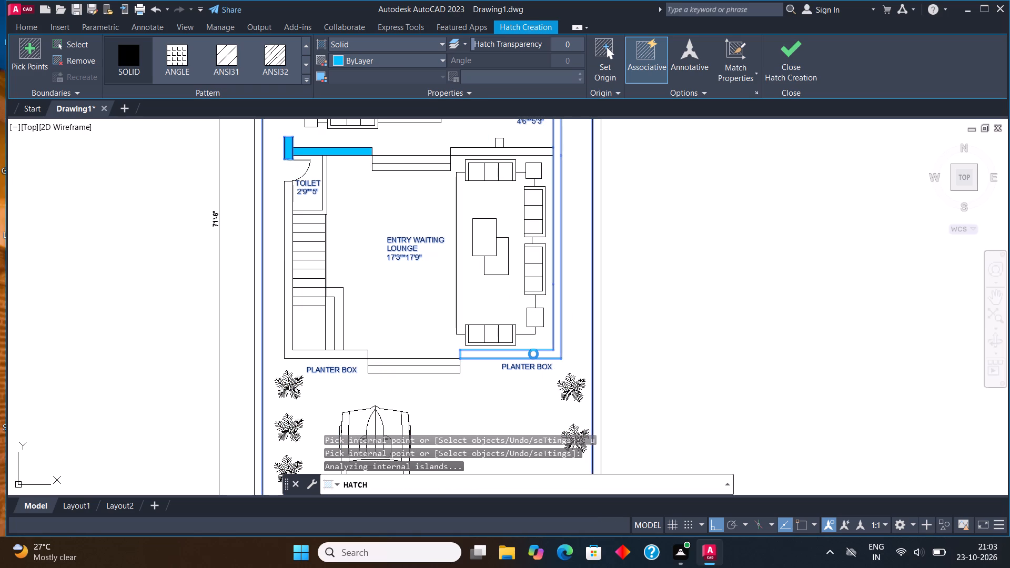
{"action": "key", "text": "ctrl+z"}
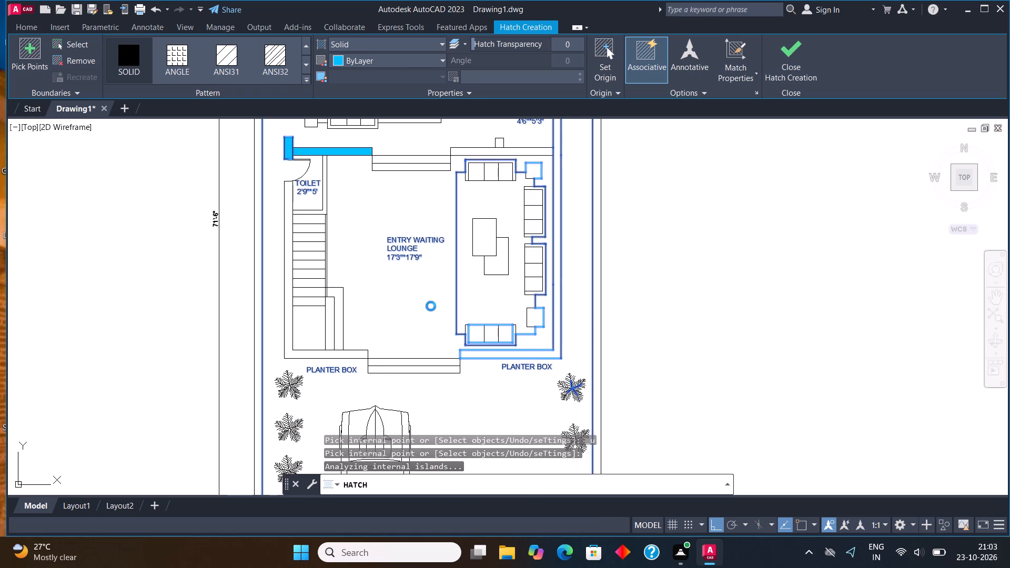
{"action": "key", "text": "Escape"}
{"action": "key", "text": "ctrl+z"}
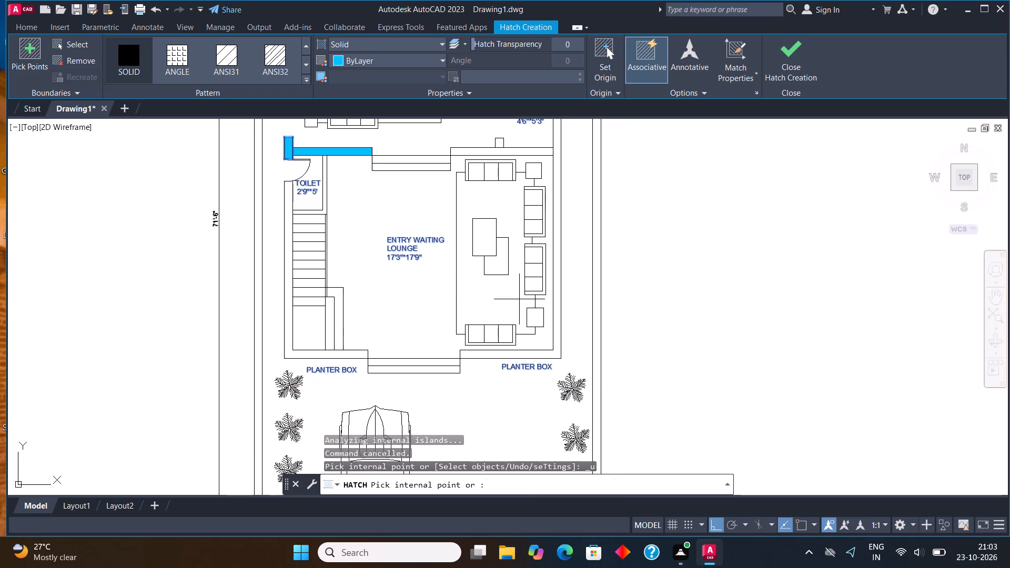
Solid-hatch the lounge's outer wall along the staircase, including its front return up to the entrance opening, and finish the hatch.
{"action": "left_click", "coordinate": [336, 354]}
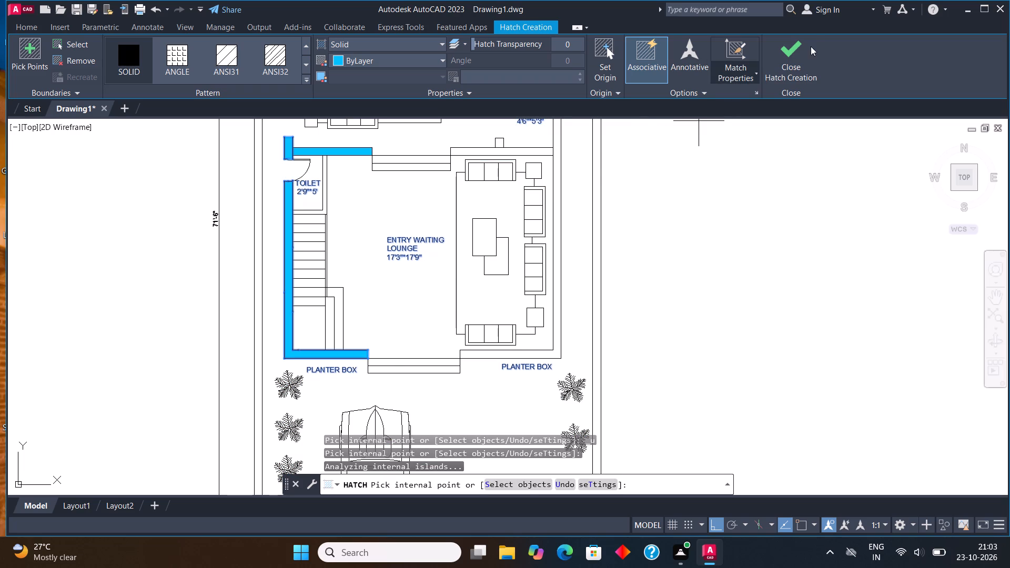
{"action": "left_click", "coordinate": [785, 52]}
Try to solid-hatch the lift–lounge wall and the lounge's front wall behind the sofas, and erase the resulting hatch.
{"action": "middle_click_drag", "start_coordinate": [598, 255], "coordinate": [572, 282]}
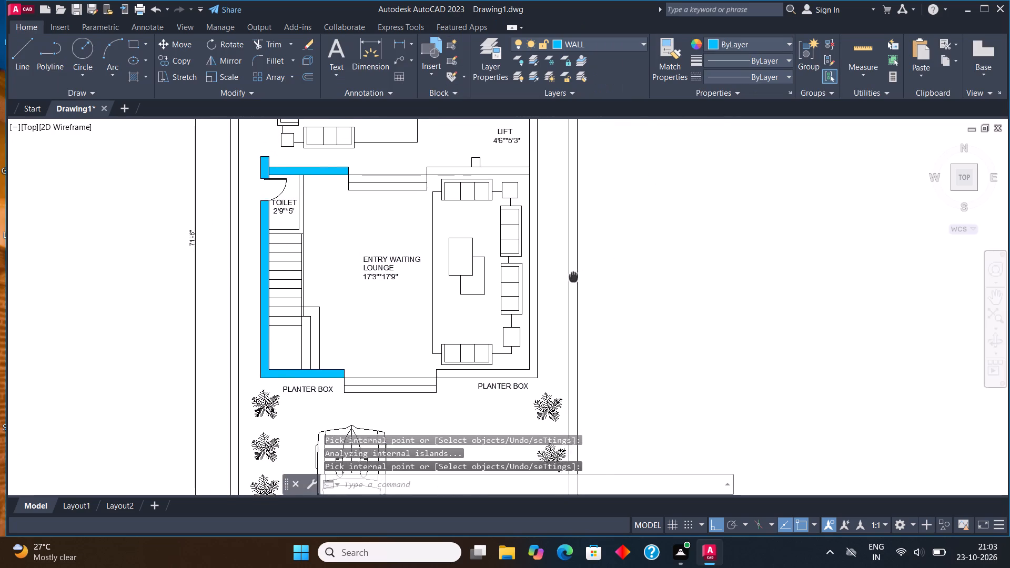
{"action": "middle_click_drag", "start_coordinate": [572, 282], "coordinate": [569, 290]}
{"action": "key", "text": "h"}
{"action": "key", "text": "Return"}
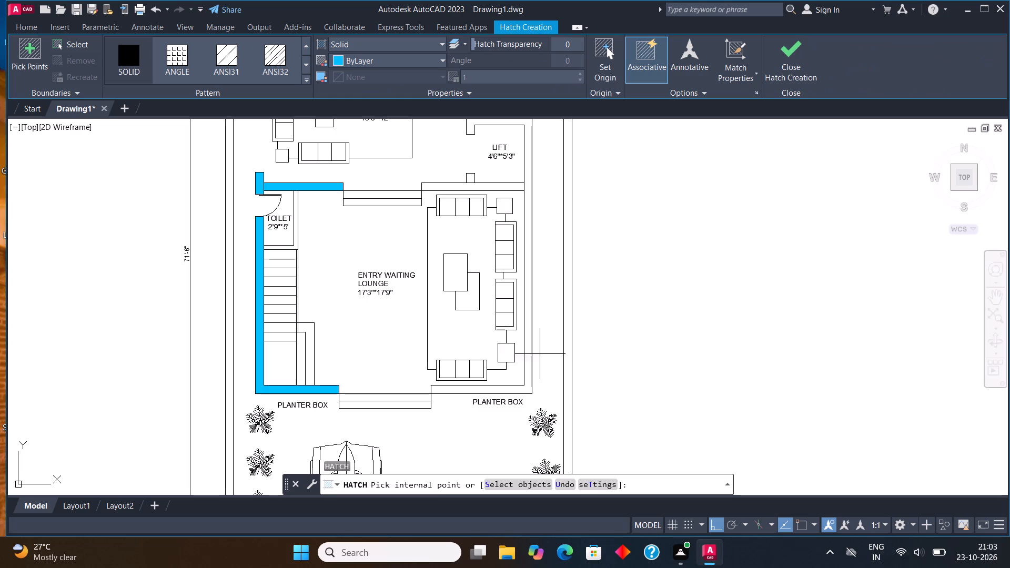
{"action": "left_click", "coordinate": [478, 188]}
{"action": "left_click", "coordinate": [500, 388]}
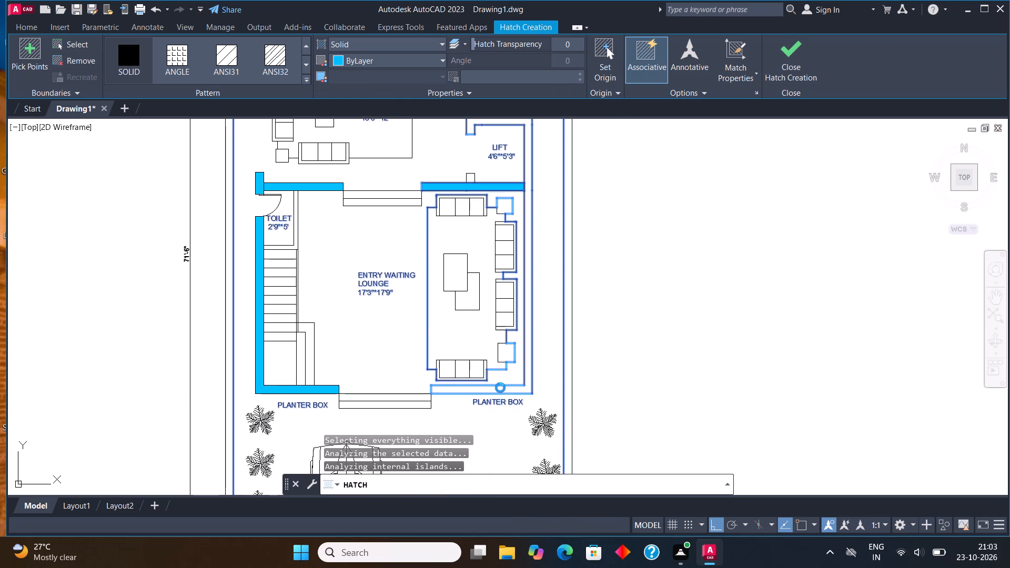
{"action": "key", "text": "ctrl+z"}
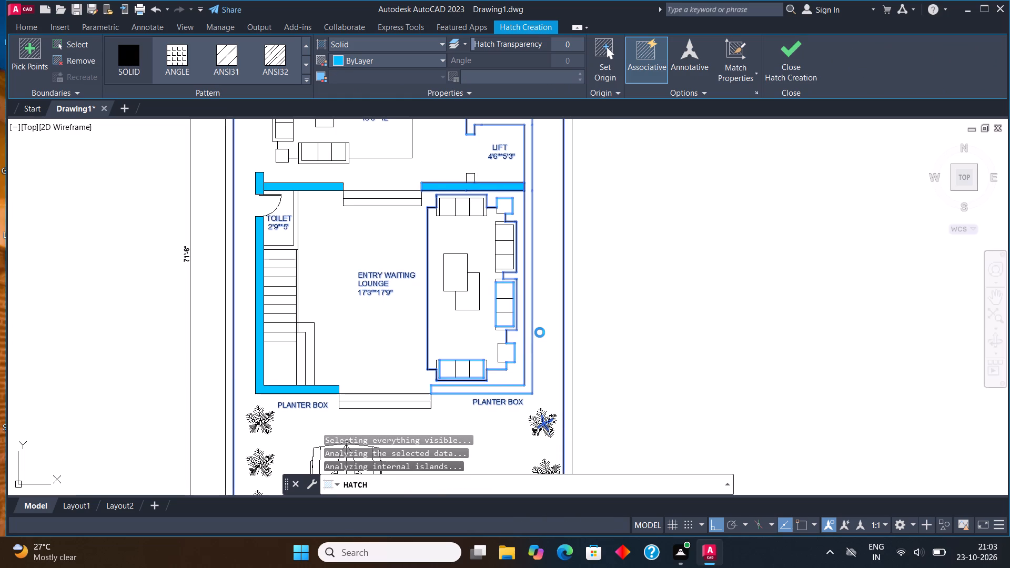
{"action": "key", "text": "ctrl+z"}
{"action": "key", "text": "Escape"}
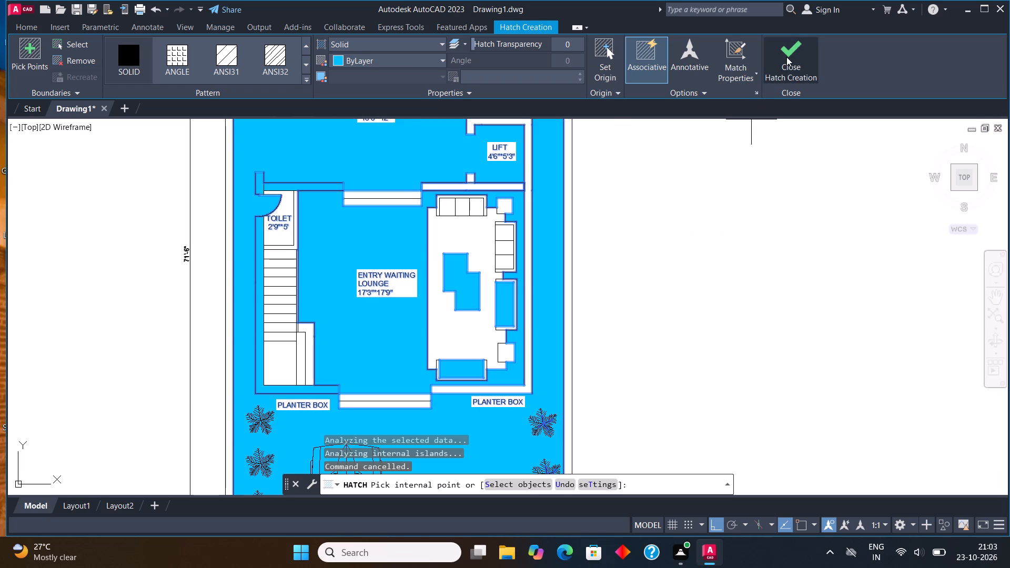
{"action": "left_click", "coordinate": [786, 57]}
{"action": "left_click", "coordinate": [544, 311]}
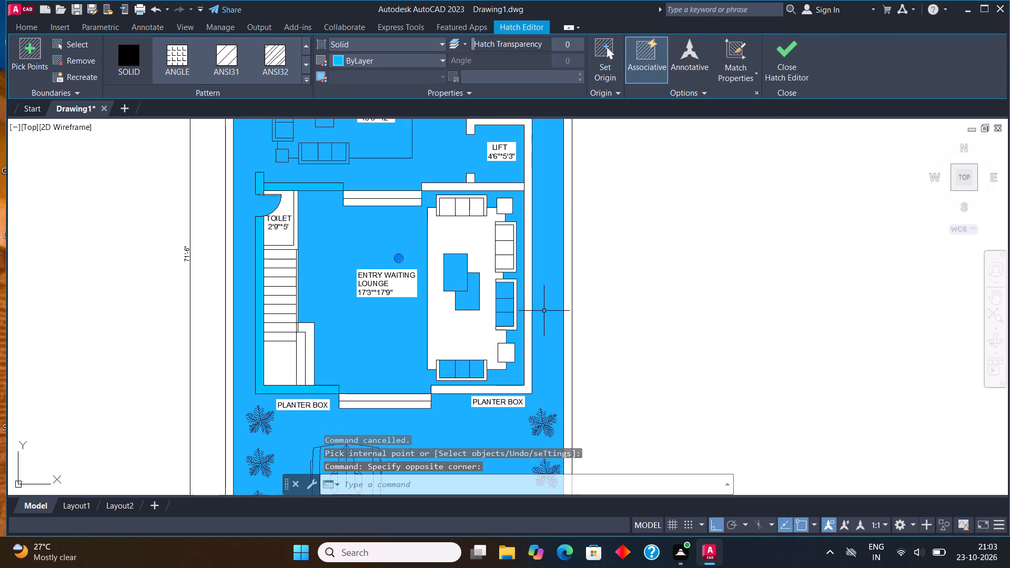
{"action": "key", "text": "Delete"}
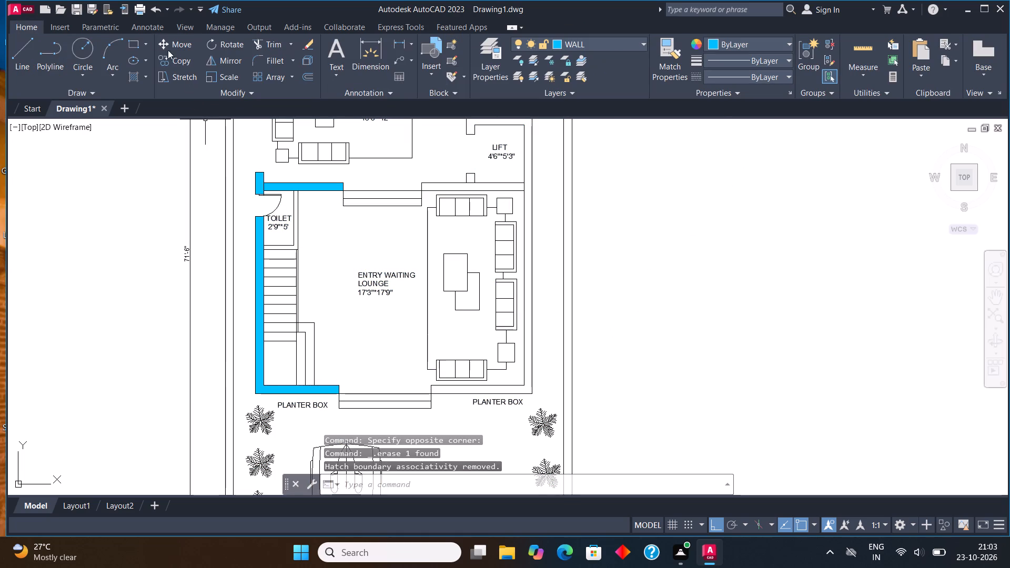
Trace a rectangle over the lounge's front wall from the entrance opening to the outer corner on the sofa side.
{"action": "left_click", "coordinate": [131, 43]}
{"action": "scroll", "coordinate": [426, 397], "scroll_direction": "up", "scroll_amount": 1}
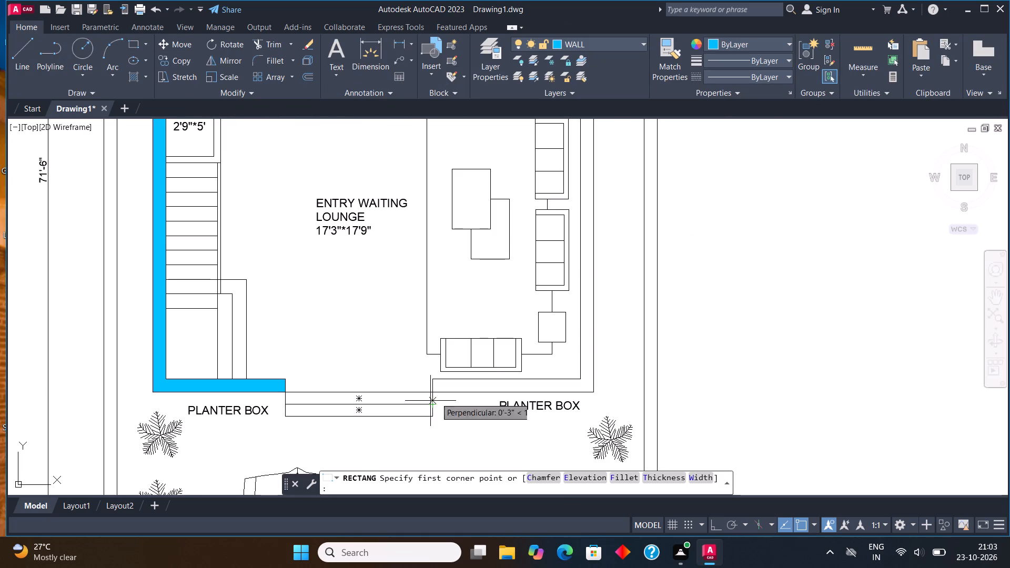
{"action": "left_click", "coordinate": [434, 380]}
{"action": "left_click", "coordinate": [594, 390]}
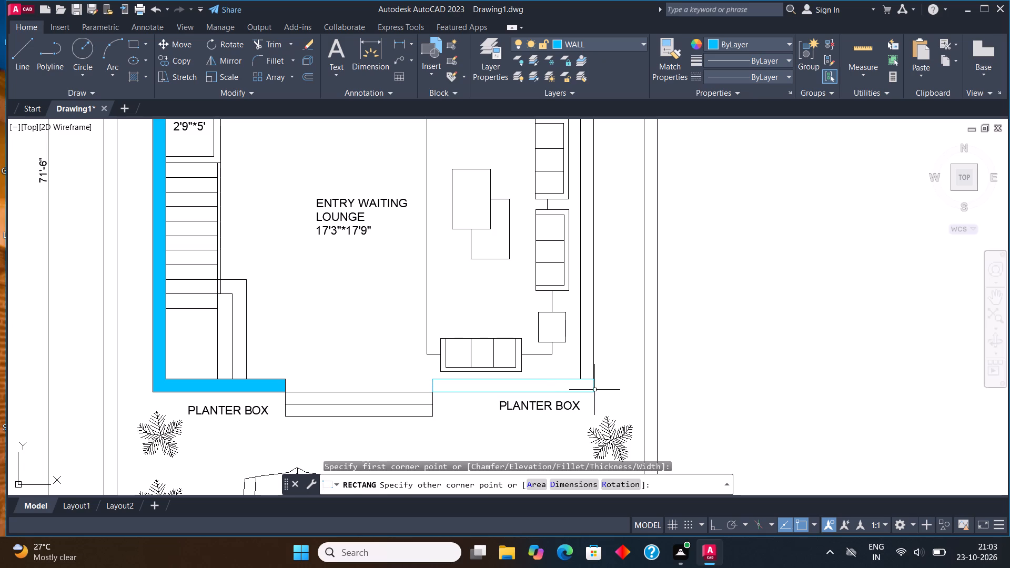
Trace a rectangle over the outer wall behind the lounge sofas, from the front corner up past the lift to the toilet window opening.
{"action": "left_click", "coordinate": [133, 39]}
{"action": "middle_click_drag", "start_coordinate": [620, 372], "coordinate": [508, 435]}
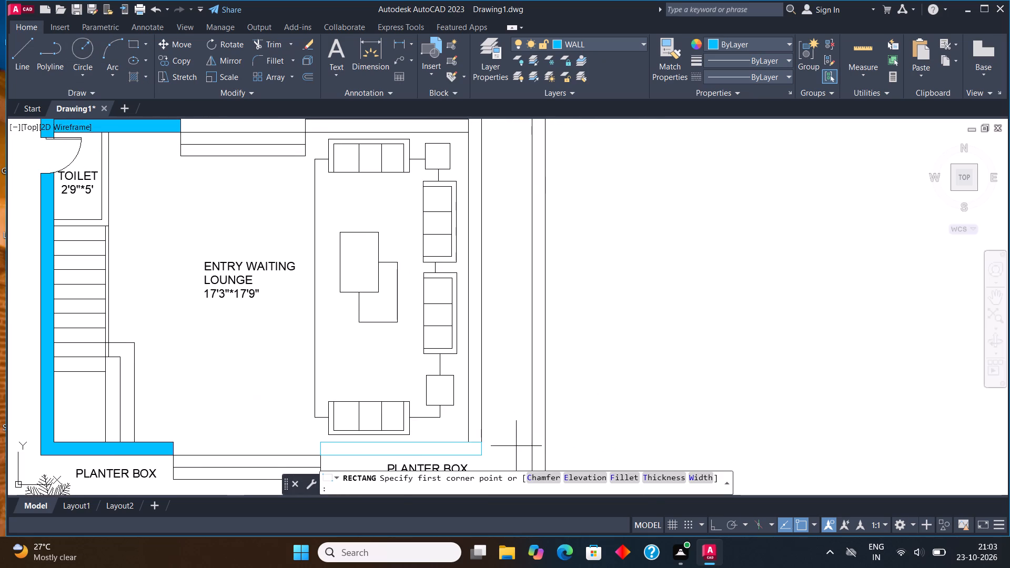
{"action": "scroll", "coordinate": [470, 461], "scroll_direction": "up", "scroll_amount": 1}
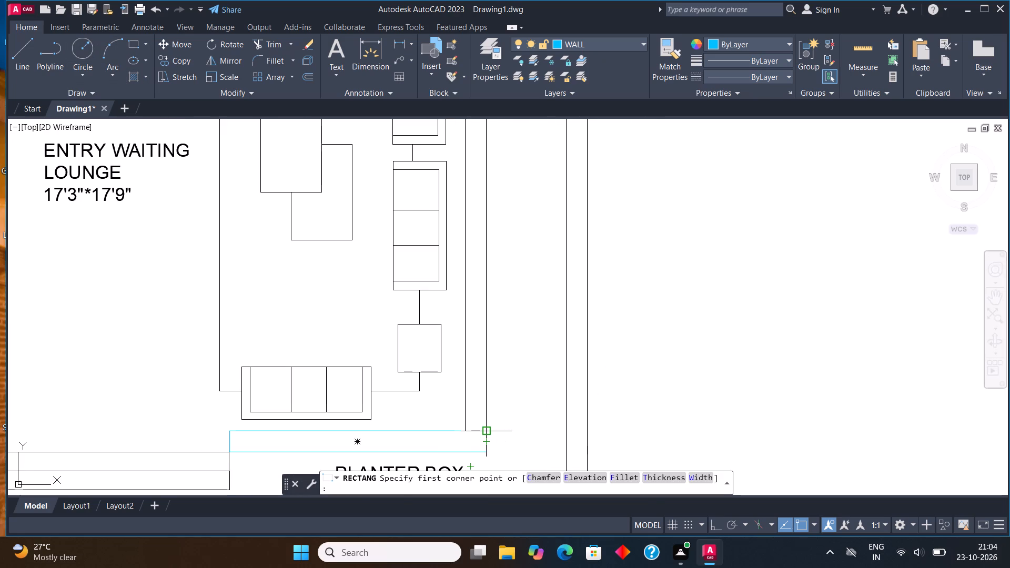
{"action": "left_click", "coordinate": [484, 431]}
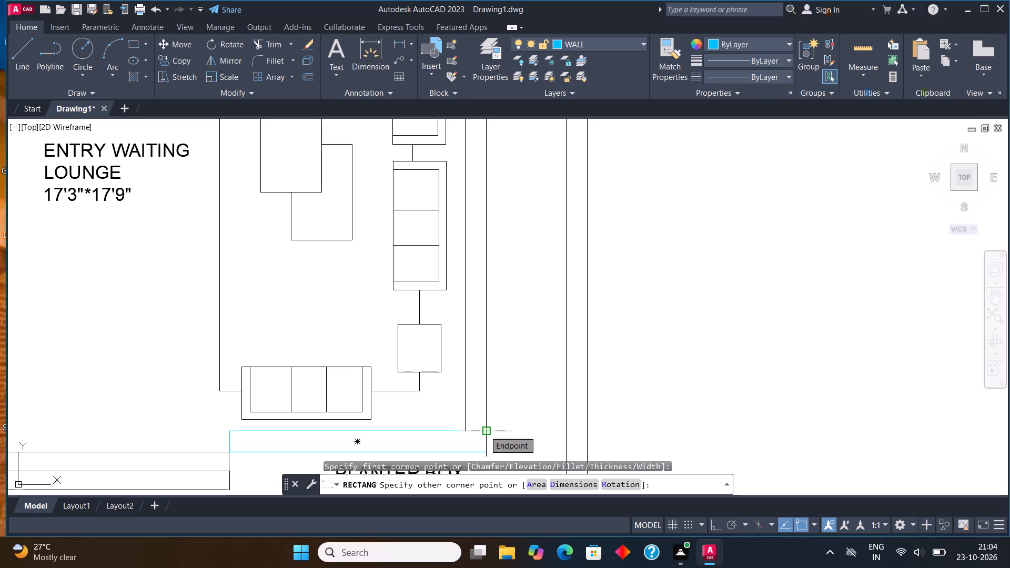
{"action": "scroll", "coordinate": [484, 431], "scroll_direction": "down", "scroll_amount": 3}
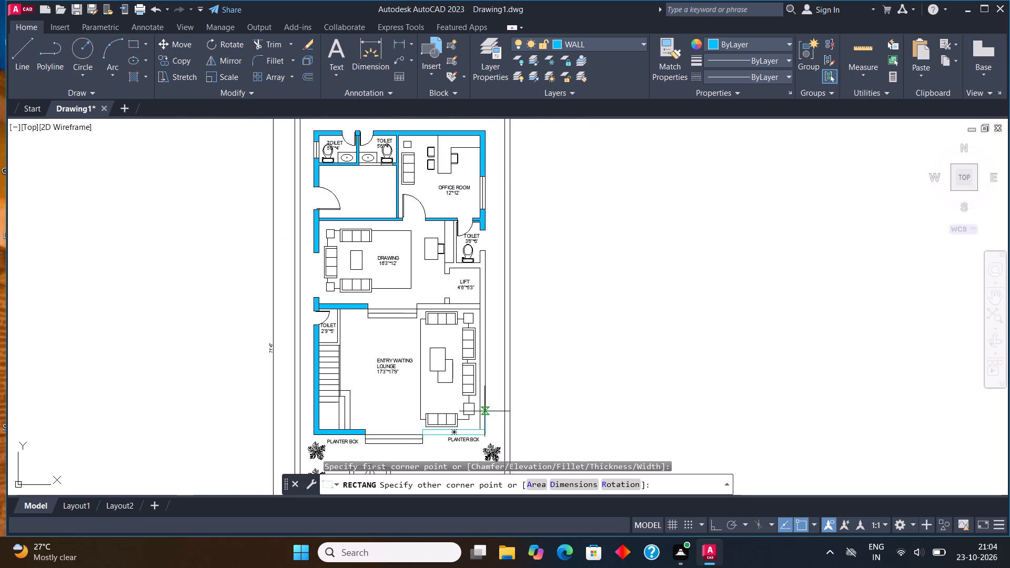
{"action": "scroll", "coordinate": [484, 310], "scroll_direction": "up", "scroll_amount": 3}
{"action": "scroll", "coordinate": [482, 308], "scroll_direction": "down", "scroll_amount": 3}
{"action": "scroll", "coordinate": [476, 272], "scroll_direction": "up", "scroll_amount": 3}
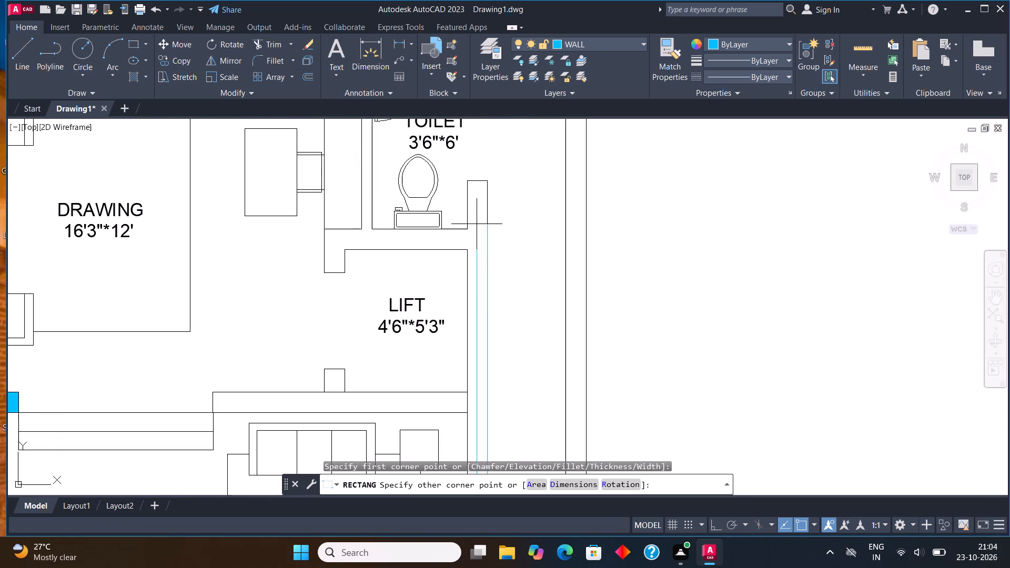
{"action": "left_click", "coordinate": [468, 185]}
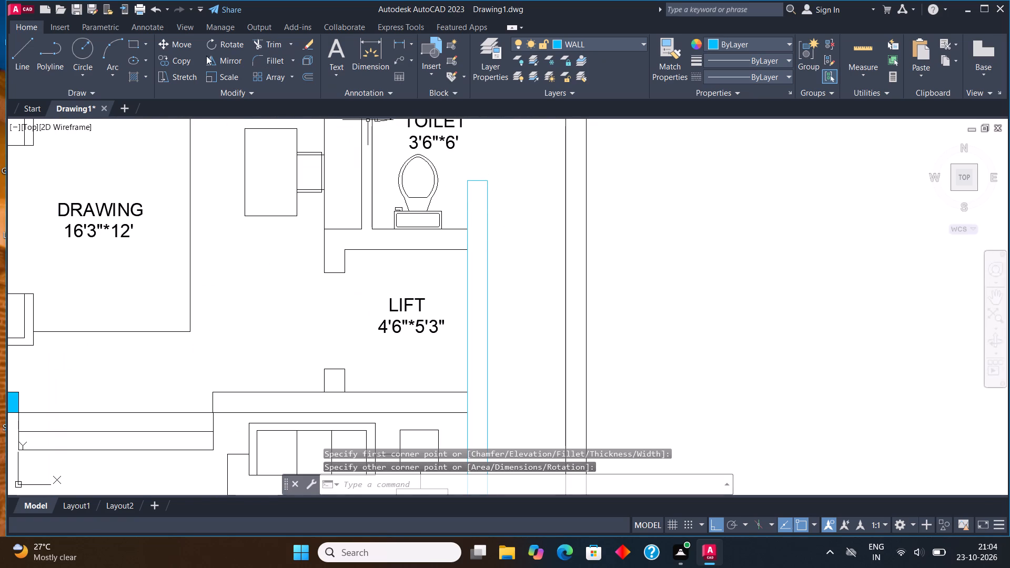
Trace rectangles over the wall between the lift and the entry waiting lounge and over the short wall stub projecting from it.
{"action": "left_click", "coordinate": [129, 42]}
{"action": "scroll", "coordinate": [450, 238], "scroll_direction": "down", "scroll_amount": 1}
{"action": "scroll", "coordinate": [447, 353], "scroll_direction": "up", "scroll_amount": 1}
{"action": "left_click", "coordinate": [466, 320]}
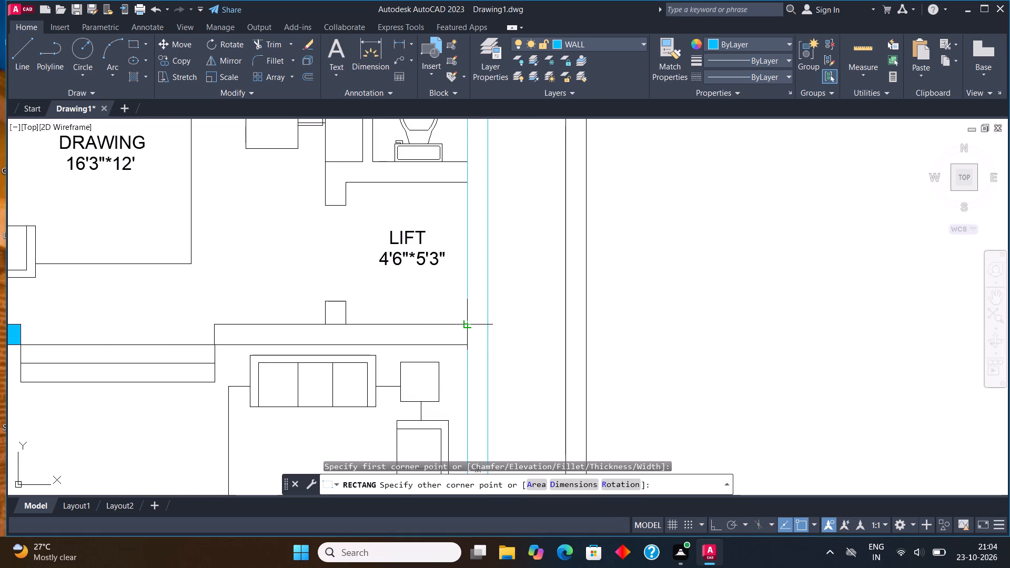
{"action": "left_click", "coordinate": [216, 344]}
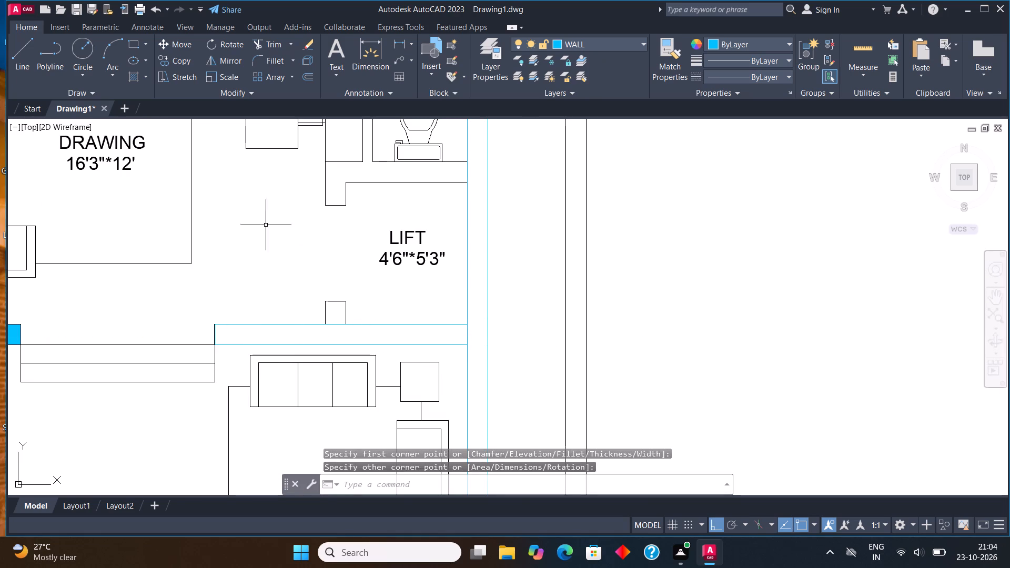
{"action": "left_click", "coordinate": [135, 43]}
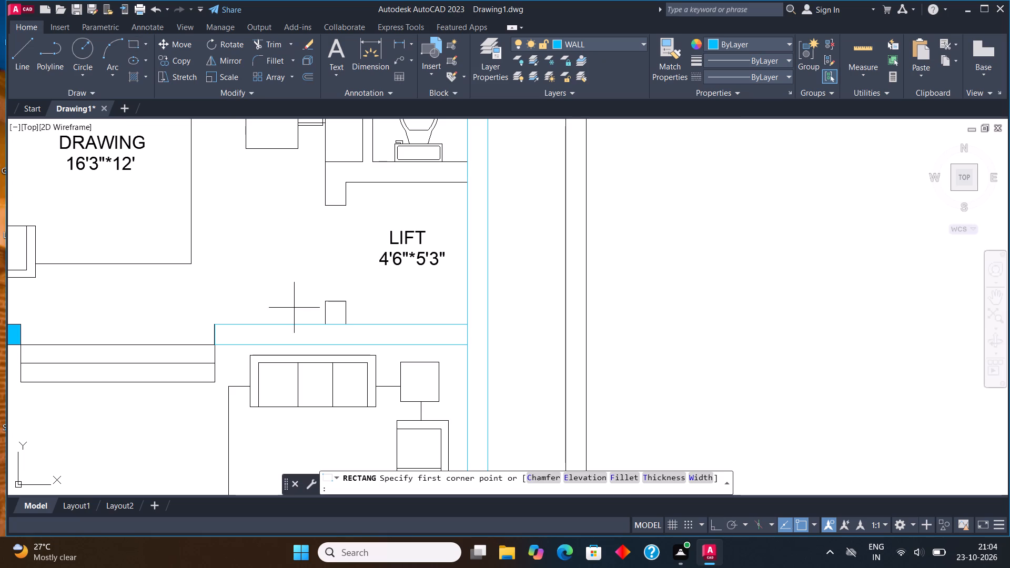
{"action": "left_click", "coordinate": [325, 322]}
{"action": "left_click", "coordinate": [348, 302]}
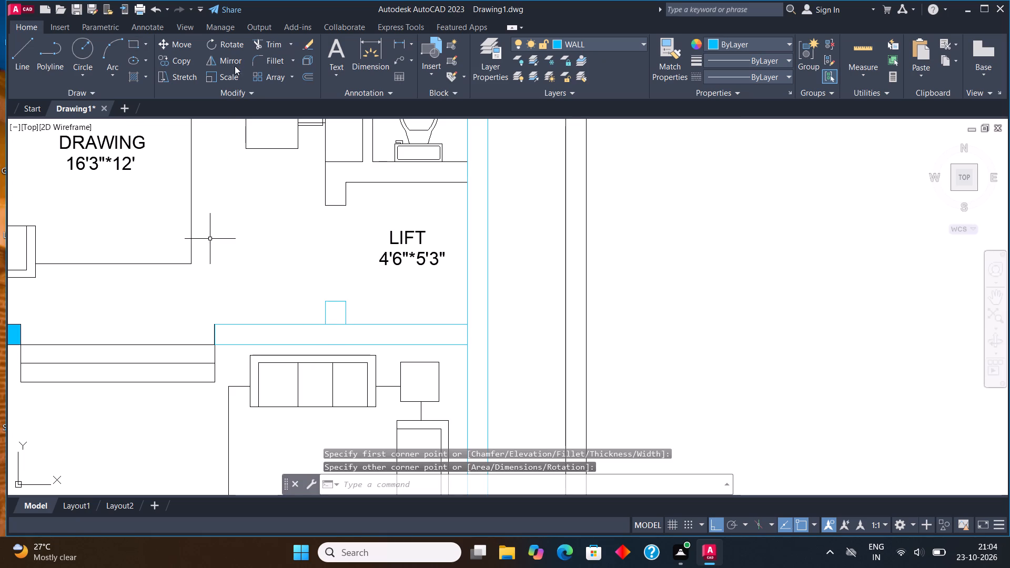
Trace a rectangle over the wall between the 3'6"*6' toilet and the lift.
{"action": "left_click", "coordinate": [133, 40]}
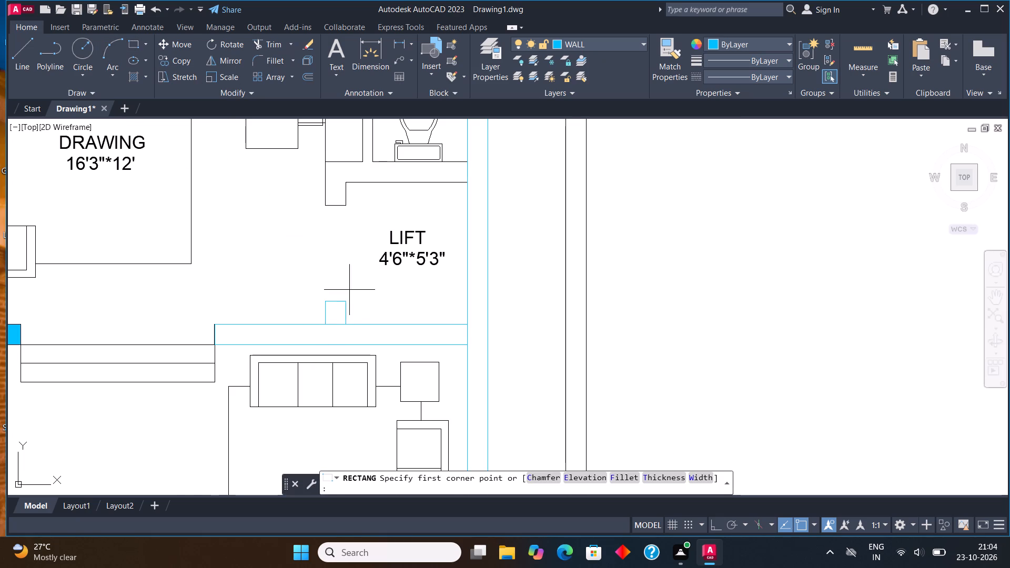
{"action": "scroll", "coordinate": [366, 313], "scroll_direction": "down", "scroll_amount": 1}
{"action": "scroll", "coordinate": [351, 224], "scroll_direction": "up", "scroll_amount": 1}
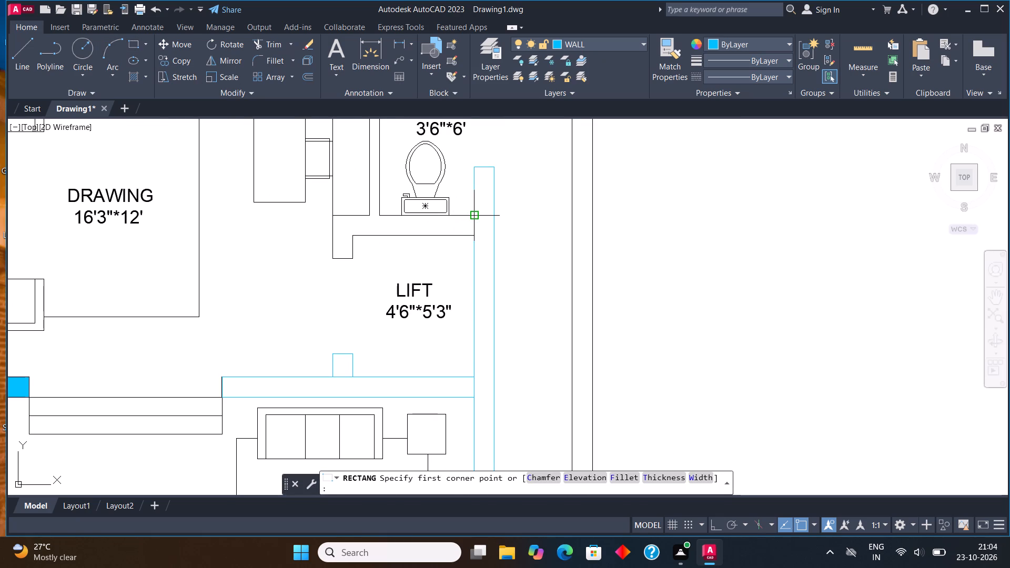
{"action": "left_click", "coordinate": [472, 216]}
{"action": "left_click", "coordinate": [350, 236]}
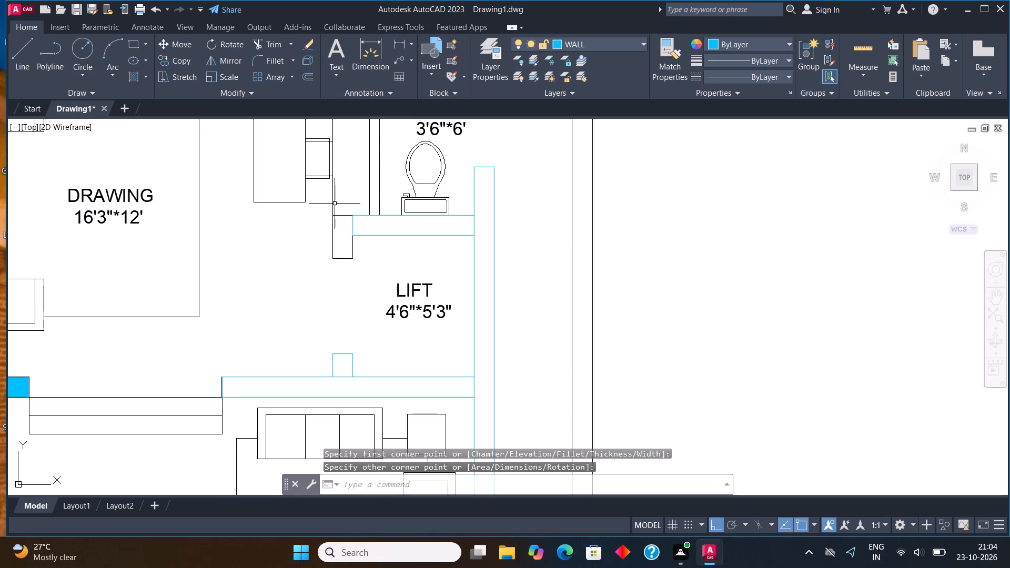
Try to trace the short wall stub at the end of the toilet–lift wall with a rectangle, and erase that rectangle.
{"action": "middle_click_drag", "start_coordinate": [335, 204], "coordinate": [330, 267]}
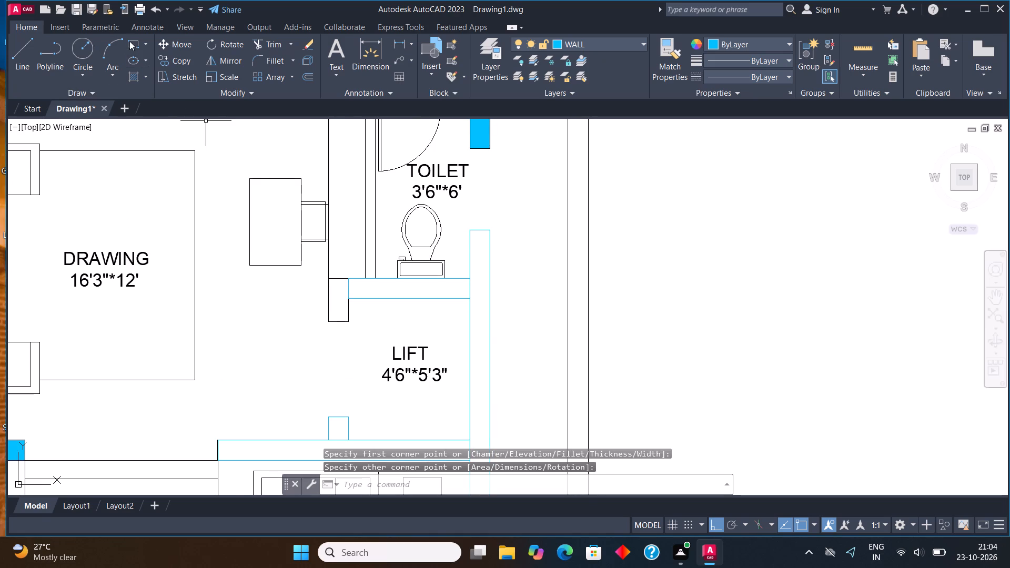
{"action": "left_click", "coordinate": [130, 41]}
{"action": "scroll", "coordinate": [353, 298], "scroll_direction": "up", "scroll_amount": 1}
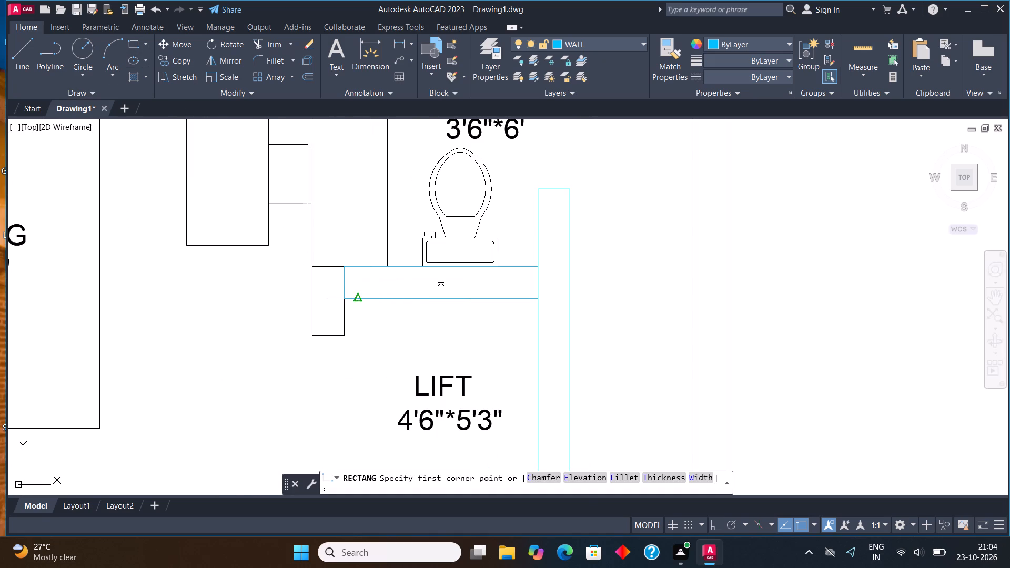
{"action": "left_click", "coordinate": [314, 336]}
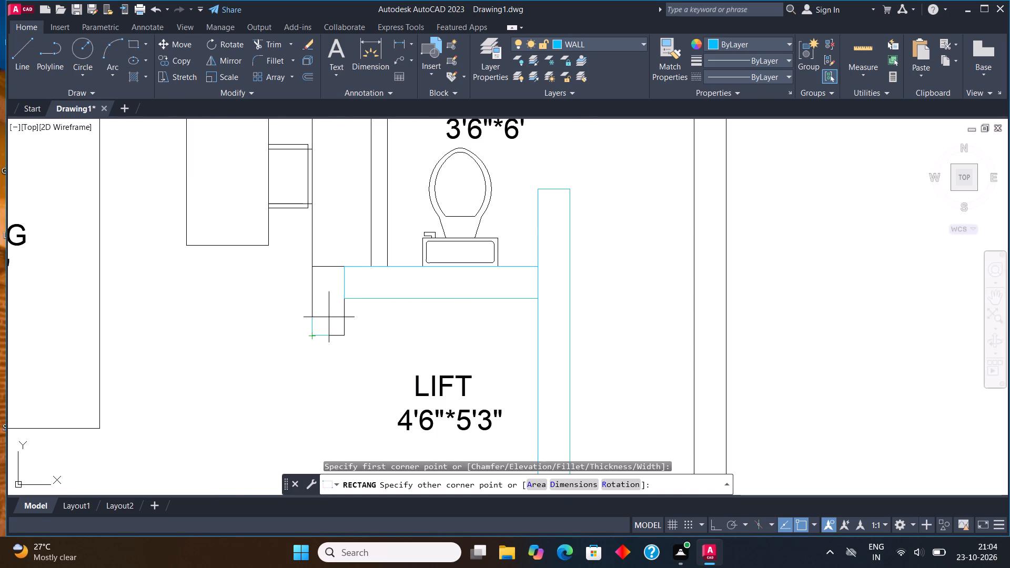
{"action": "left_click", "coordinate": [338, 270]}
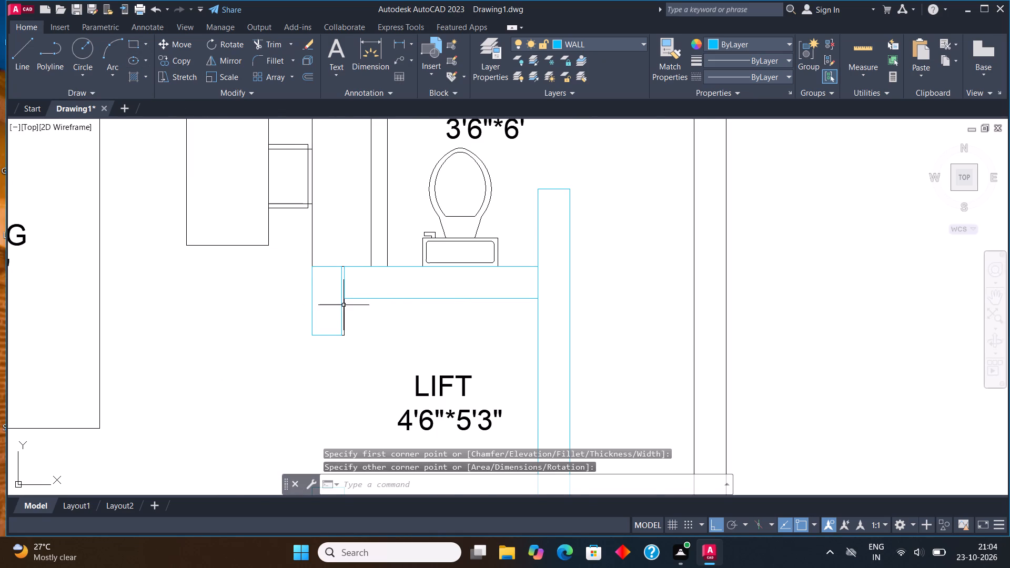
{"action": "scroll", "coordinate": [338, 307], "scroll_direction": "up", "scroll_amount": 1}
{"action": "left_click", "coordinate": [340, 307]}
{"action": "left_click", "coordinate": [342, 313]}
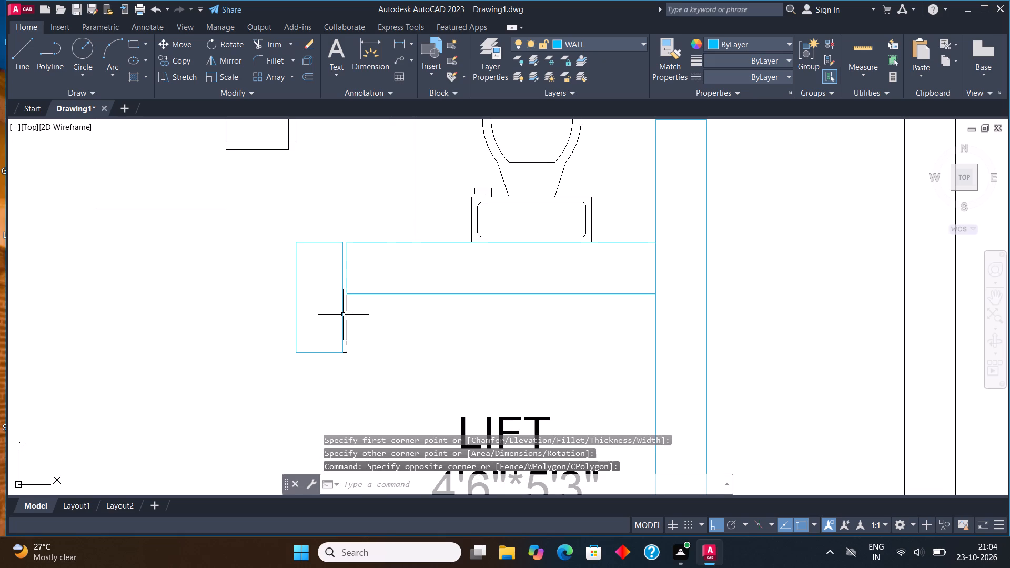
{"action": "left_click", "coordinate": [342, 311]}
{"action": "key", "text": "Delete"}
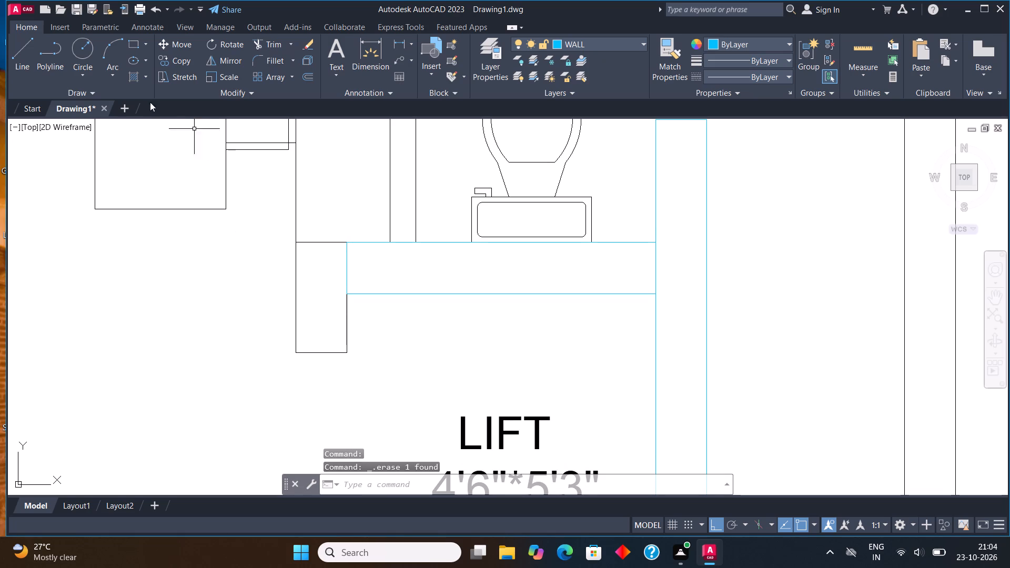
Trace a rectangle over the short wall stub at the end of the toilet–lift wall, corner to corner.
{"action": "left_click", "coordinate": [132, 42]}
{"action": "left_click", "coordinate": [293, 356]}
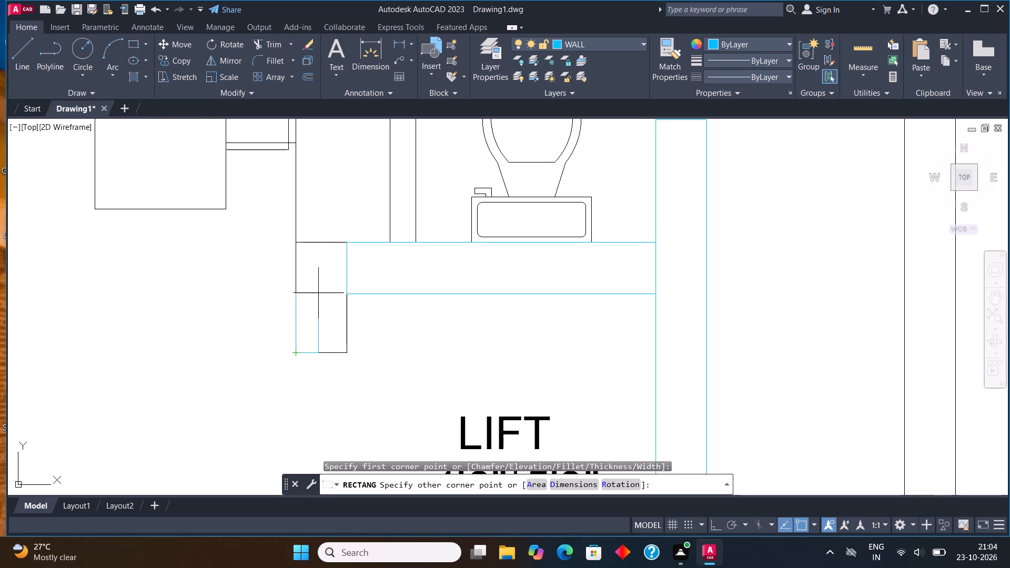
{"action": "left_click", "coordinate": [348, 239]}
Trace a rectangle over the thin wall on the door-hinge side of the 3'6"*6' toilet, from the lift wall up to the office room wall.
{"action": "scroll", "coordinate": [347, 328], "scroll_direction": "down", "scroll_amount": 1}
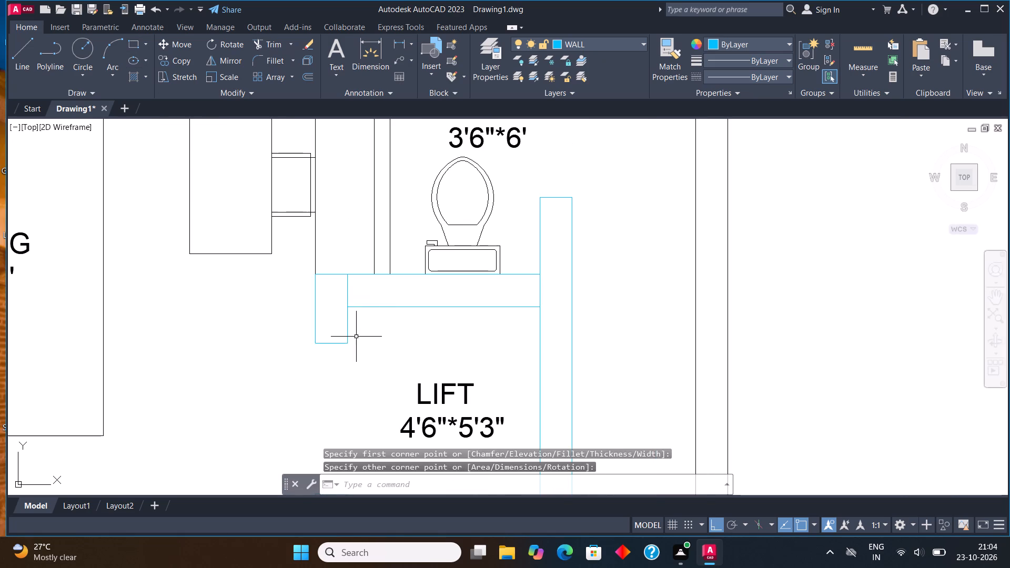
{"action": "scroll", "coordinate": [398, 306], "scroll_direction": "down", "scroll_amount": 1}
{"action": "middle_click_drag", "start_coordinate": [400, 307], "coordinate": [402, 354]}
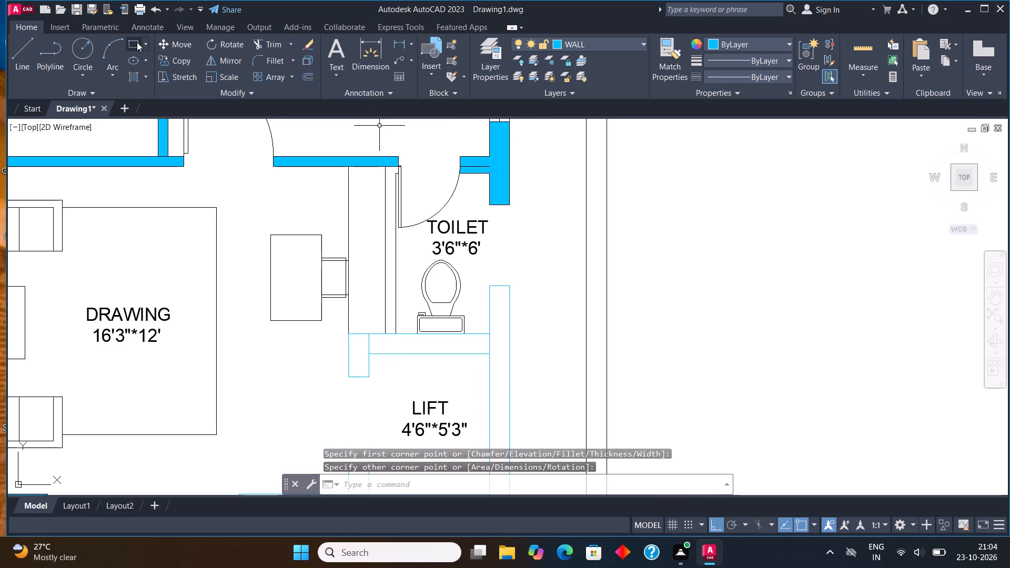
{"action": "left_click", "coordinate": [133, 43]}
{"action": "left_click", "coordinate": [385, 336]}
{"action": "scroll", "coordinate": [395, 163], "scroll_direction": "up", "scroll_amount": 3}
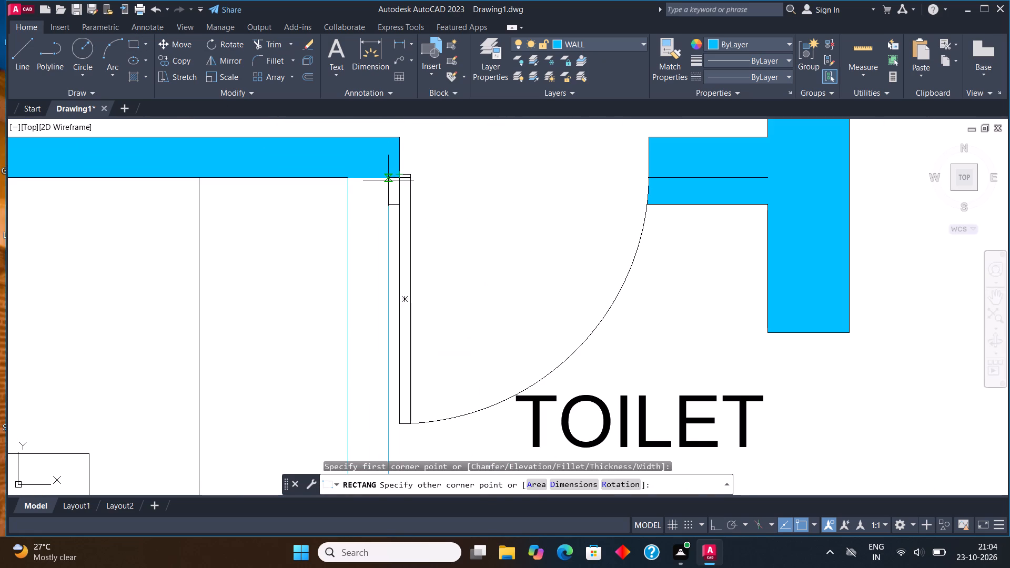
{"action": "left_click", "coordinate": [388, 180]}
Solid-hatch the outer wall beside the lift and lounge, the toilet–lift wall, its end stub, and the thin 3'6"*6' toilet wall.
{"action": "scroll", "coordinate": [310, 195], "scroll_direction": "down", "scroll_amount": 4}
{"action": "middle_click_drag", "start_coordinate": [344, 219], "coordinate": [355, 242]}
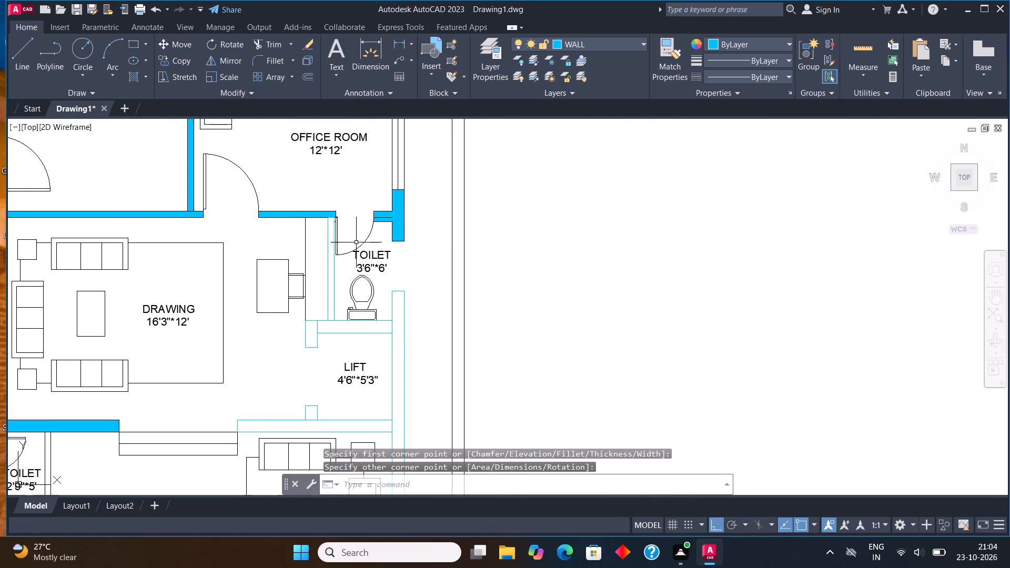
{"action": "scroll", "coordinate": [364, 255], "scroll_direction": "down", "scroll_amount": 1}
{"action": "middle_click_drag", "start_coordinate": [386, 229], "coordinate": [405, 172]}
{"action": "key", "text": "h"}
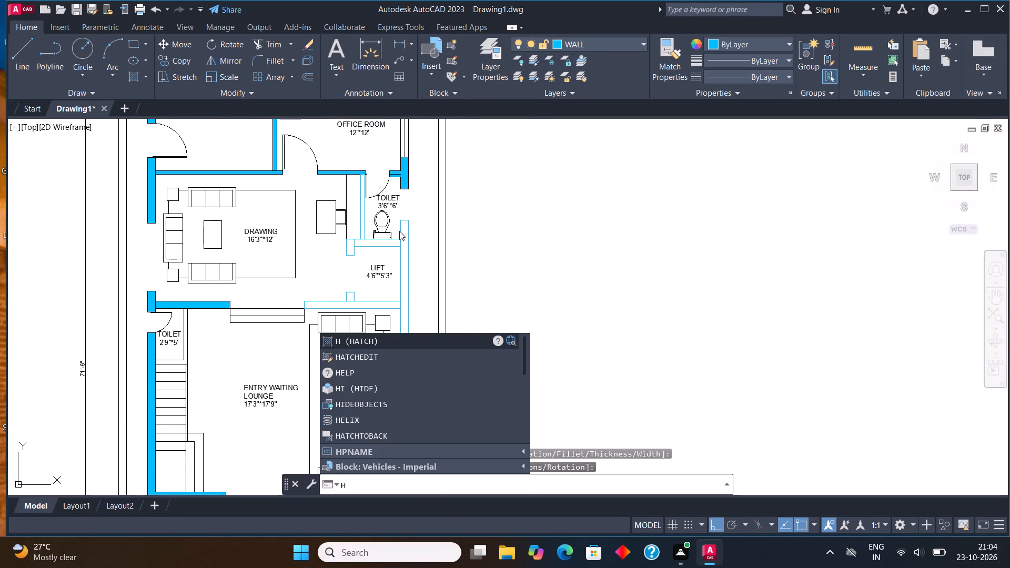
{"action": "key", "text": "Return"}
{"action": "left_click", "coordinate": [406, 247]}
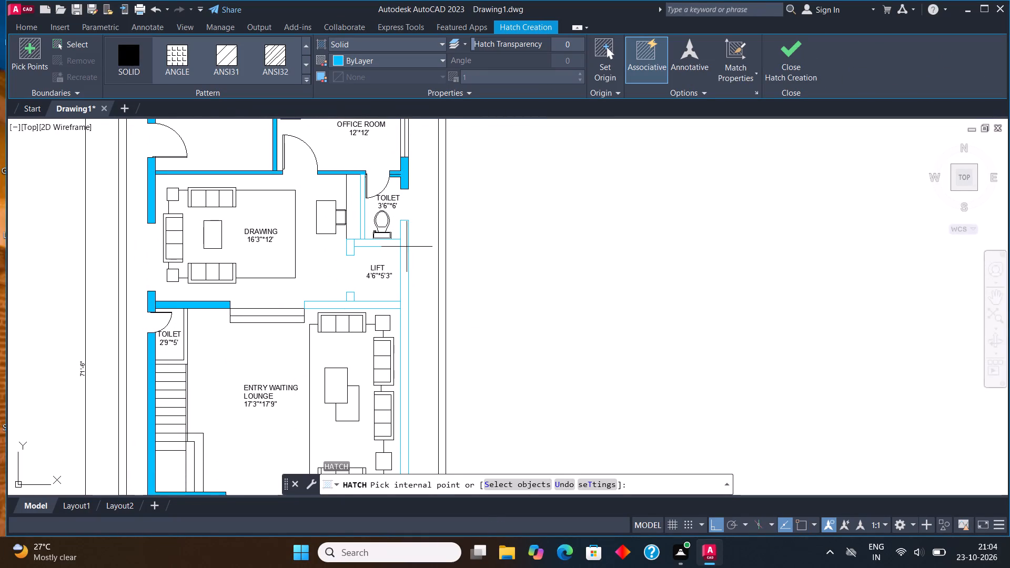
{"action": "scroll", "coordinate": [359, 244], "scroll_direction": "up", "scroll_amount": 3}
{"action": "left_click", "coordinate": [359, 244]}
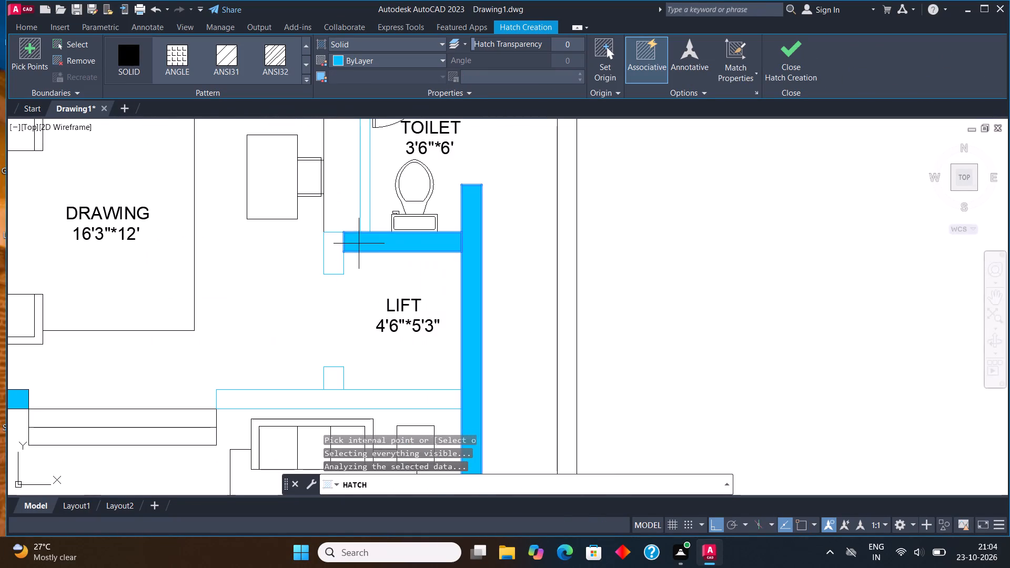
{"action": "left_click", "coordinate": [336, 244]}
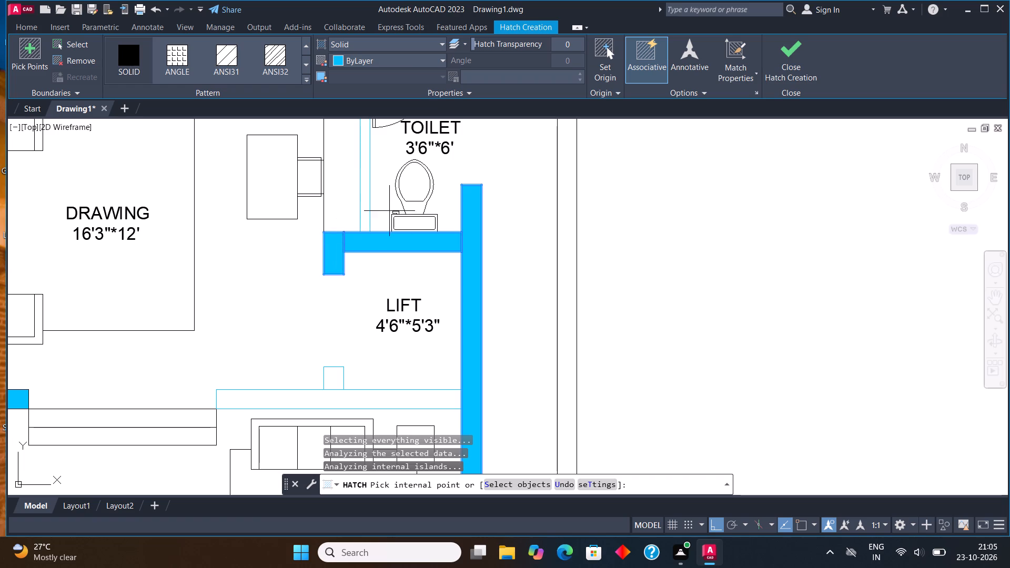
{"action": "left_click", "coordinate": [363, 190]}
Add the lift's lower wall stub, the wall between lift and entry waiting lounge, and the lounge's planter-box wall to the hatch.
{"action": "scroll", "coordinate": [371, 240], "scroll_direction": "down", "scroll_amount": 3}
{"action": "scroll", "coordinate": [370, 295], "scroll_direction": "up", "scroll_amount": 2}
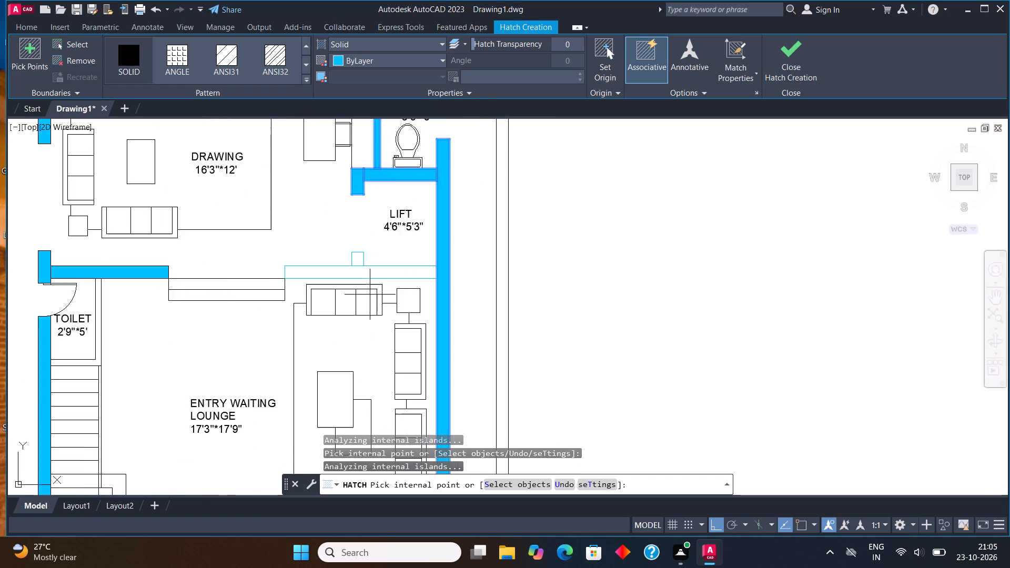
{"action": "scroll", "coordinate": [370, 295], "scroll_direction": "up", "scroll_amount": 1}
{"action": "left_click", "coordinate": [346, 237]}
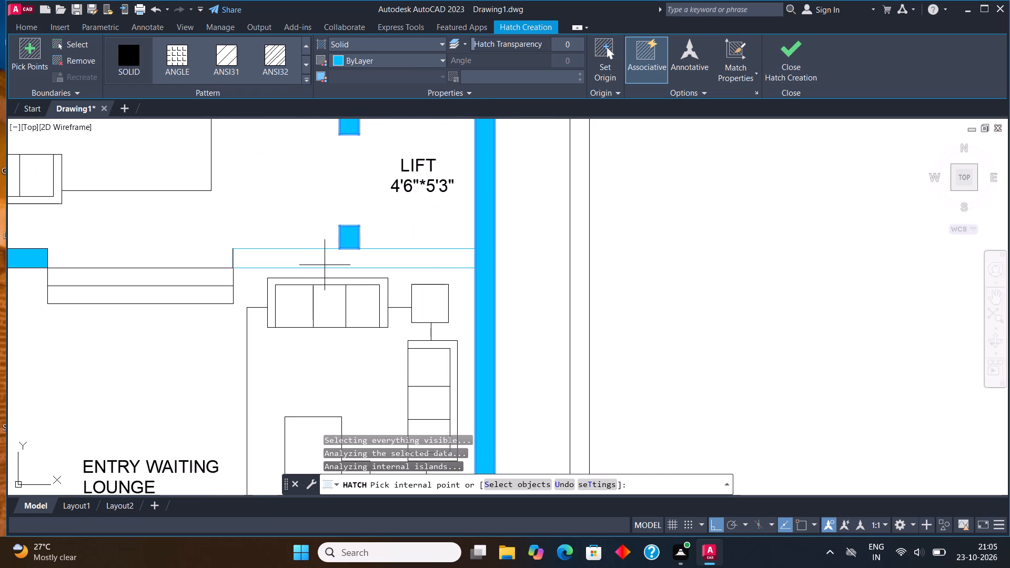
{"action": "left_click", "coordinate": [325, 263]}
{"action": "scroll", "coordinate": [348, 265], "scroll_direction": "down", "scroll_amount": 3}
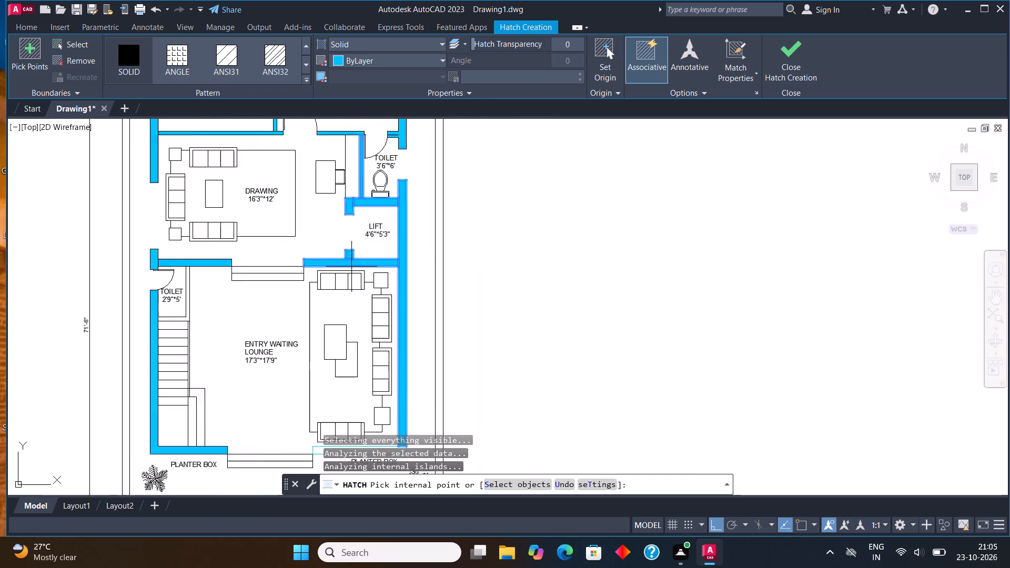
{"action": "scroll", "coordinate": [352, 267], "scroll_direction": "down", "scroll_amount": 2}
{"action": "scroll", "coordinate": [363, 330], "scroll_direction": "up", "scroll_amount": 5}
{"action": "left_click", "coordinate": [346, 324]}
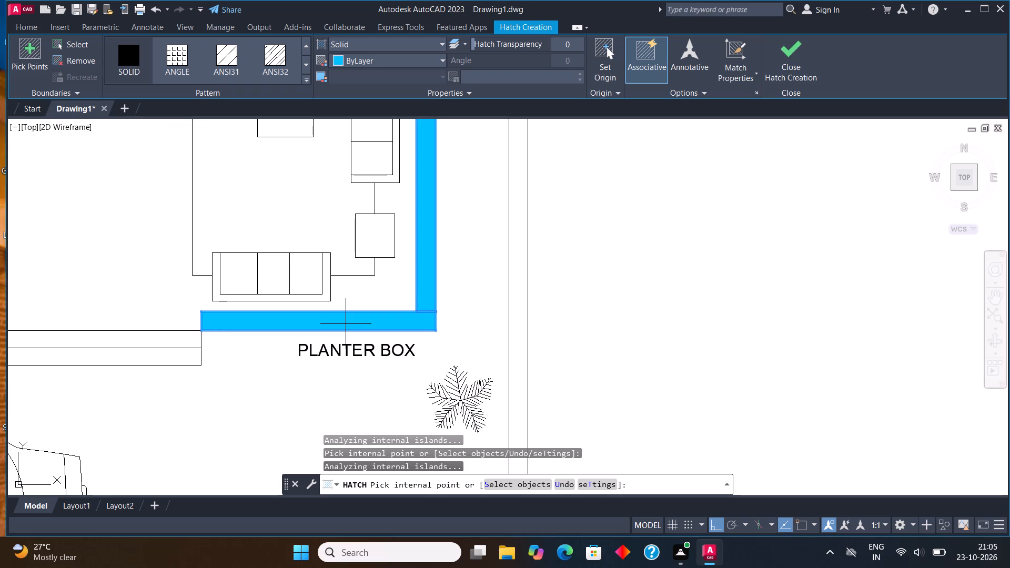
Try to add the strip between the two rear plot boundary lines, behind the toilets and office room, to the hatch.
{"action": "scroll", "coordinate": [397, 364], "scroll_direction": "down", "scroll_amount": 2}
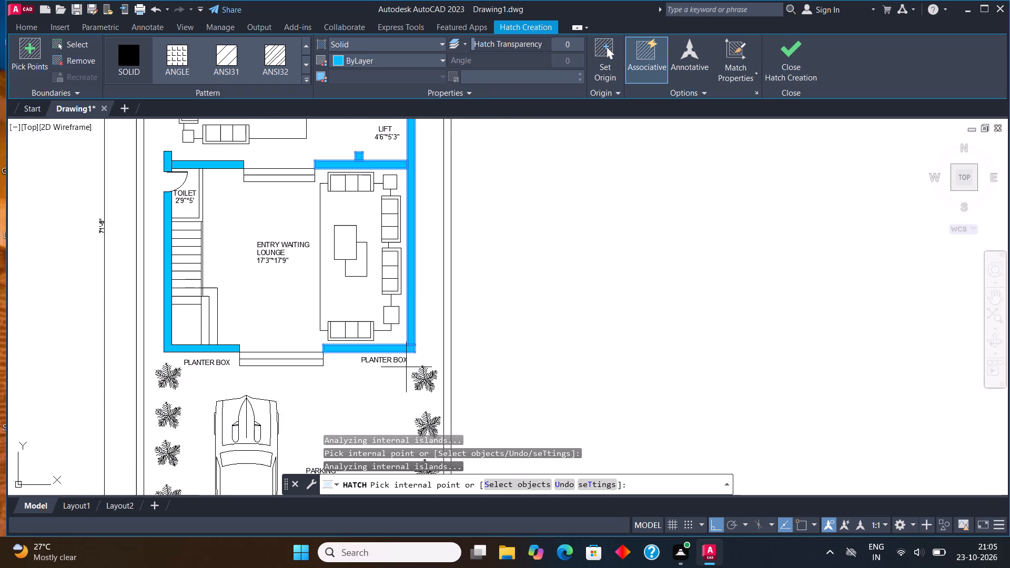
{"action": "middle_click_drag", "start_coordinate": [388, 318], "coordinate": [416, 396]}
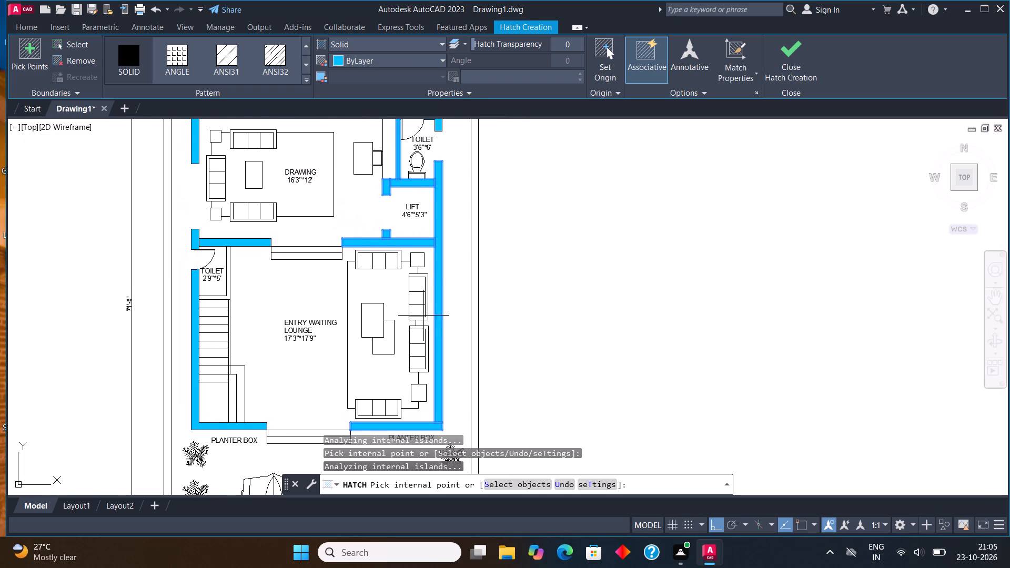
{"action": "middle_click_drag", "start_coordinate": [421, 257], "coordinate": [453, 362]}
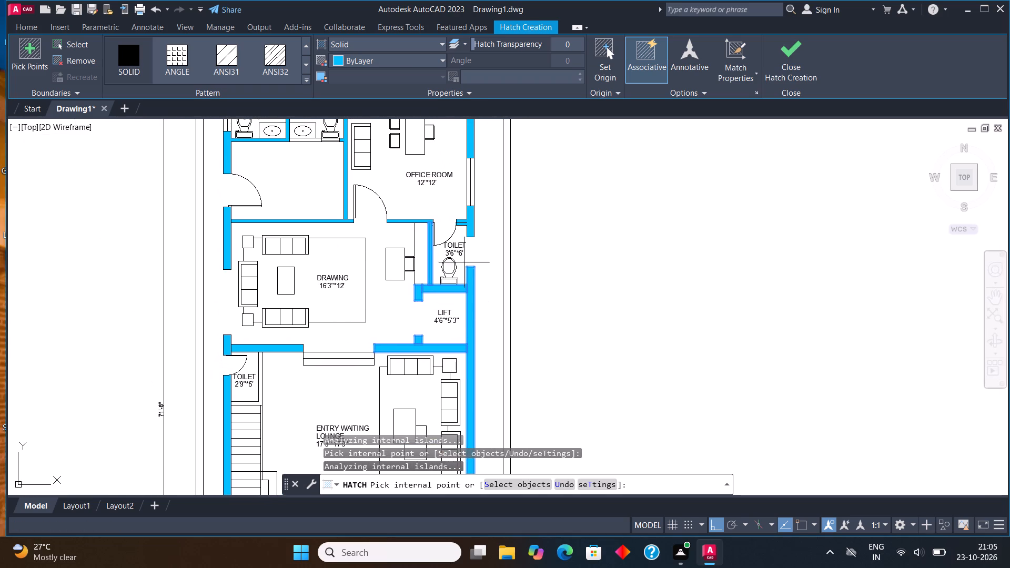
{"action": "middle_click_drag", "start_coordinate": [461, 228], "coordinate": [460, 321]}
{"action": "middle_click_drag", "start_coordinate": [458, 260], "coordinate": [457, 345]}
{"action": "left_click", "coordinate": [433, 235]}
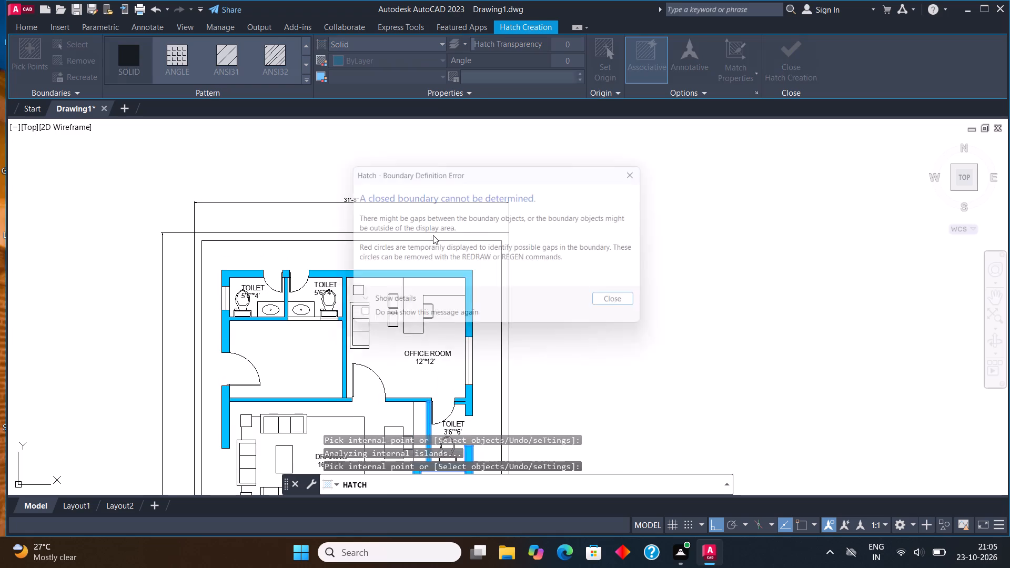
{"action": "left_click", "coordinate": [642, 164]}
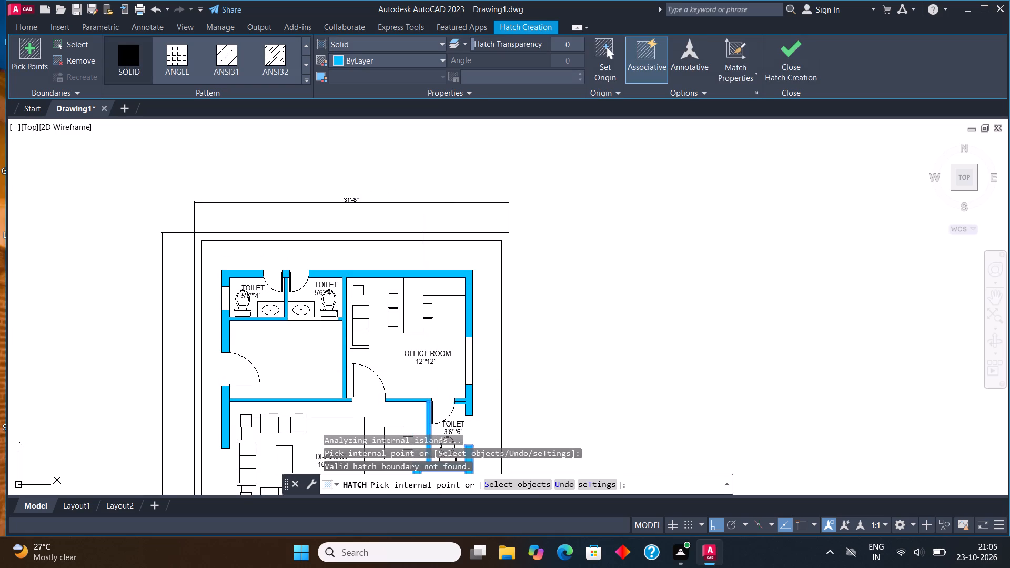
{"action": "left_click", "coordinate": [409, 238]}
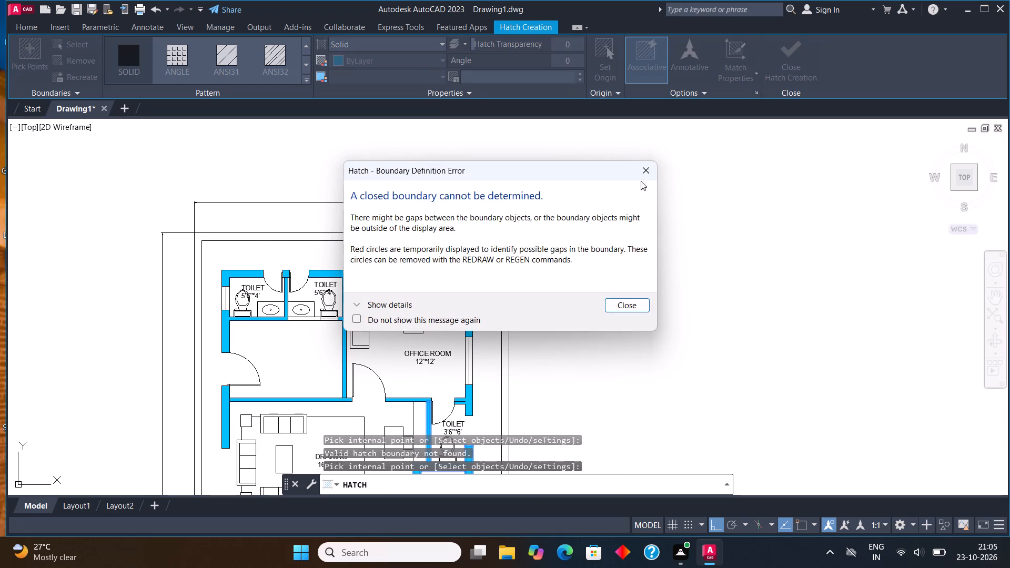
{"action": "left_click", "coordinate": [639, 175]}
Finish the solid hatch of the toilet, lift and lounge walls.
{"action": "left_click", "coordinate": [794, 58]}
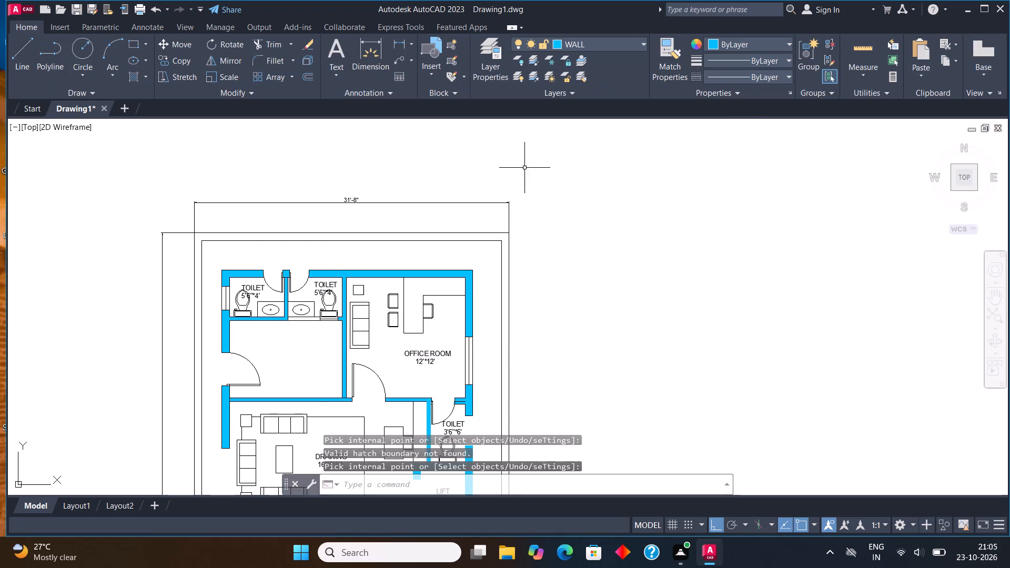
Trace a rectangle over the rear compound wall, from its inner left corner to the plot's outer right corner.
{"action": "scroll", "coordinate": [489, 177], "scroll_direction": "down", "scroll_amount": 3}
{"action": "scroll", "coordinate": [450, 189], "scroll_direction": "up", "scroll_amount": 3}
{"action": "middle_click_drag", "start_coordinate": [440, 189], "coordinate": [381, 225]}
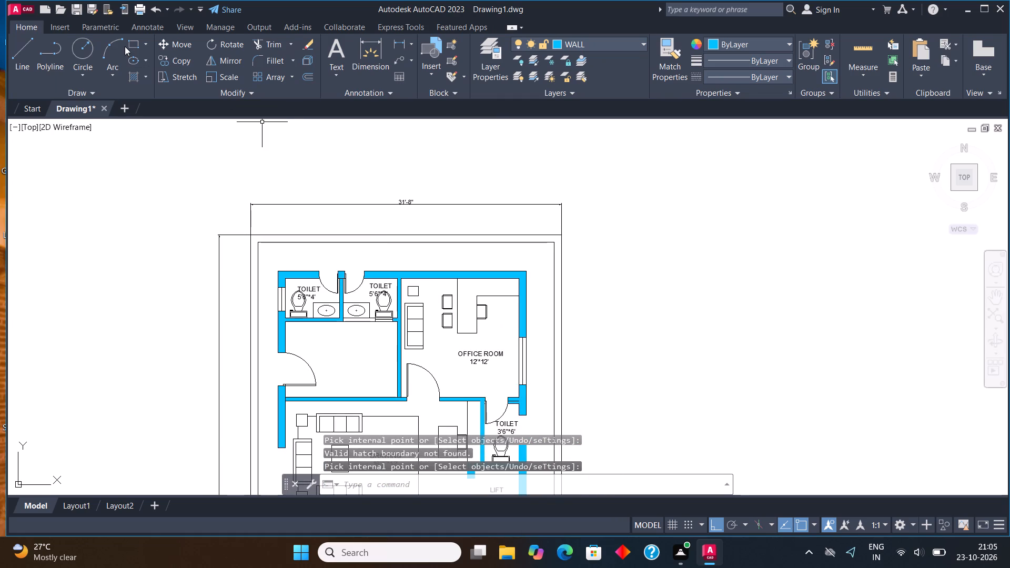
{"action": "left_click", "coordinate": [134, 41]}
{"action": "scroll", "coordinate": [225, 229], "scroll_direction": "up", "scroll_amount": 1}
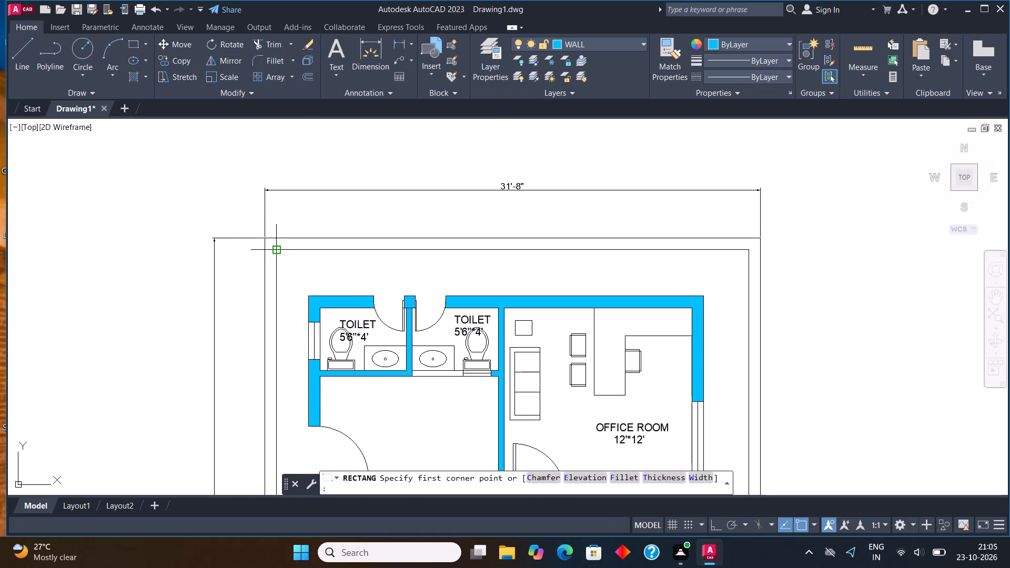
{"action": "left_click", "coordinate": [278, 251]}
{"action": "scroll", "coordinate": [291, 253], "scroll_direction": "down", "scroll_amount": 1}
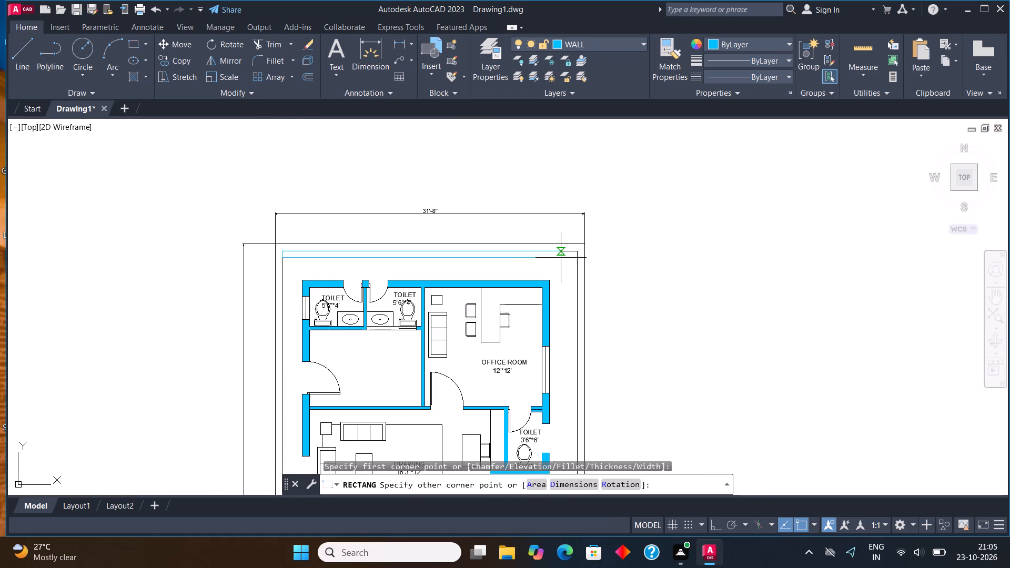
{"action": "scroll", "coordinate": [562, 258], "scroll_direction": "up", "scroll_amount": 1}
{"action": "left_click", "coordinate": [597, 236]}
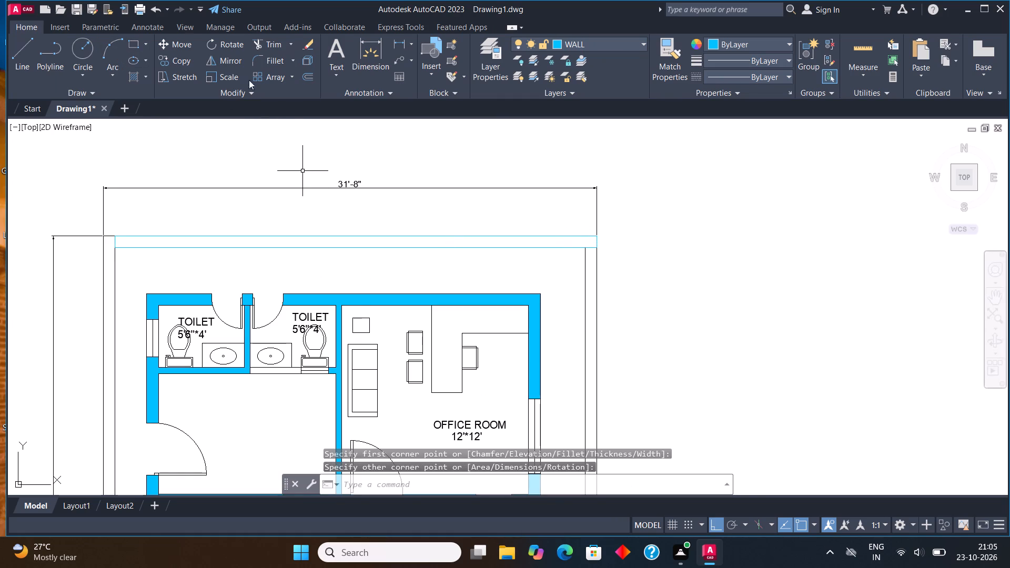
Trace a rectangle over the left-hand compound wall, from the plot's outer rear corner down to the existing road line.
{"action": "left_click", "coordinate": [130, 41]}
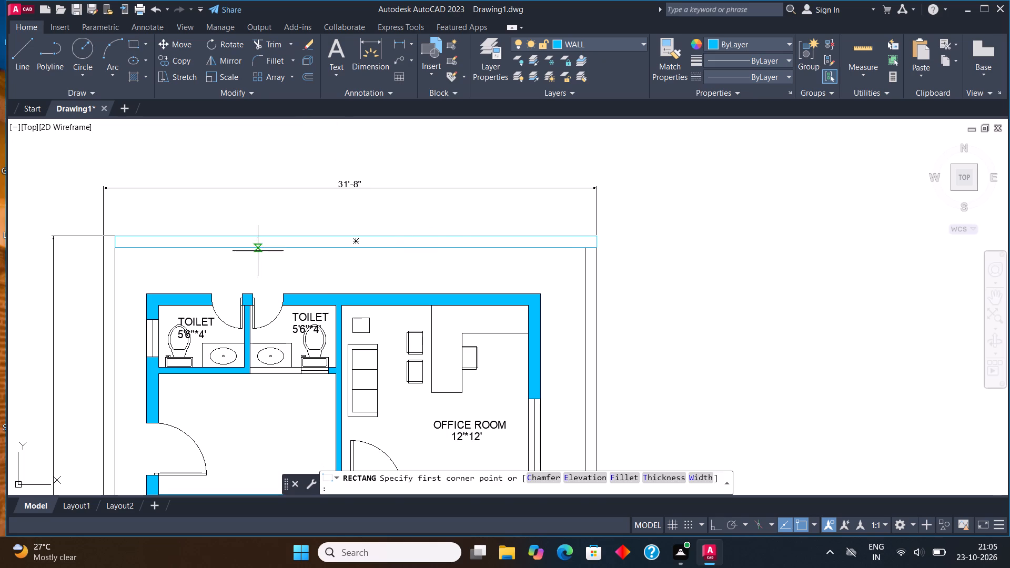
{"action": "left_click", "coordinate": [104, 237]}
{"action": "scroll", "coordinate": [115, 221], "scroll_direction": "down", "scroll_amount": 3}
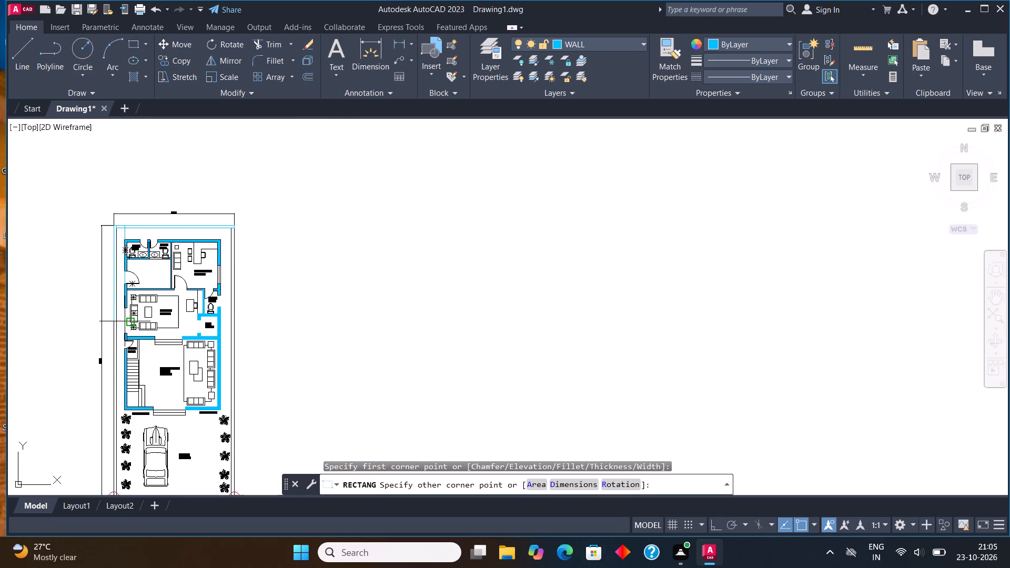
{"action": "middle_click_drag", "start_coordinate": [125, 349], "coordinate": [165, 212]}
{"action": "scroll", "coordinate": [146, 366], "scroll_direction": "up", "scroll_amount": 4}
{"action": "scroll", "coordinate": [198, 343], "scroll_direction": "up", "scroll_amount": 2}
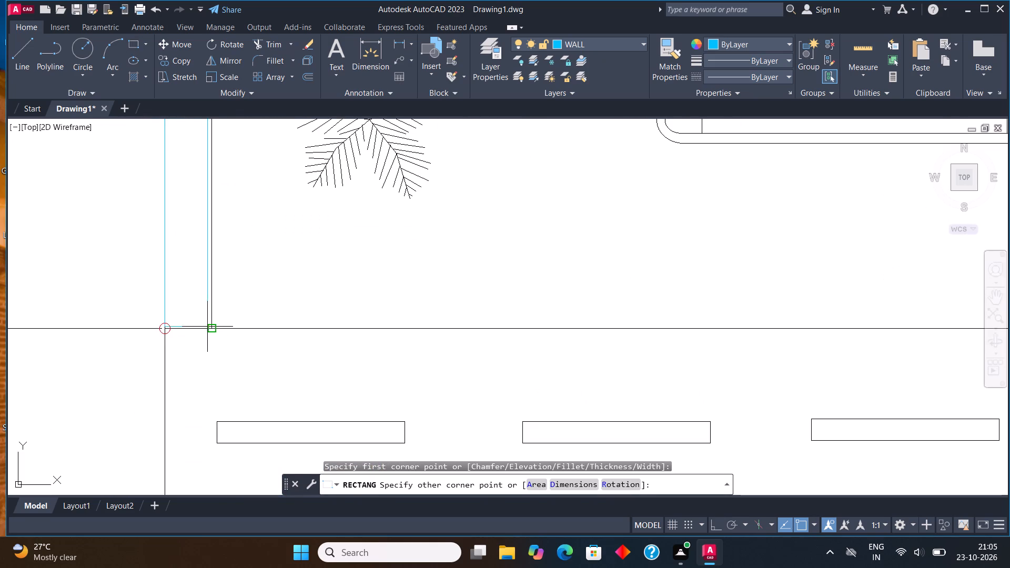
{"action": "left_click", "coordinate": [209, 324]}
Trace a rectangle over the right-hand compound wall, from the existing road line up to the plot's outer rear corner.
{"action": "scroll", "coordinate": [145, 349], "scroll_direction": "down", "scroll_amount": 3}
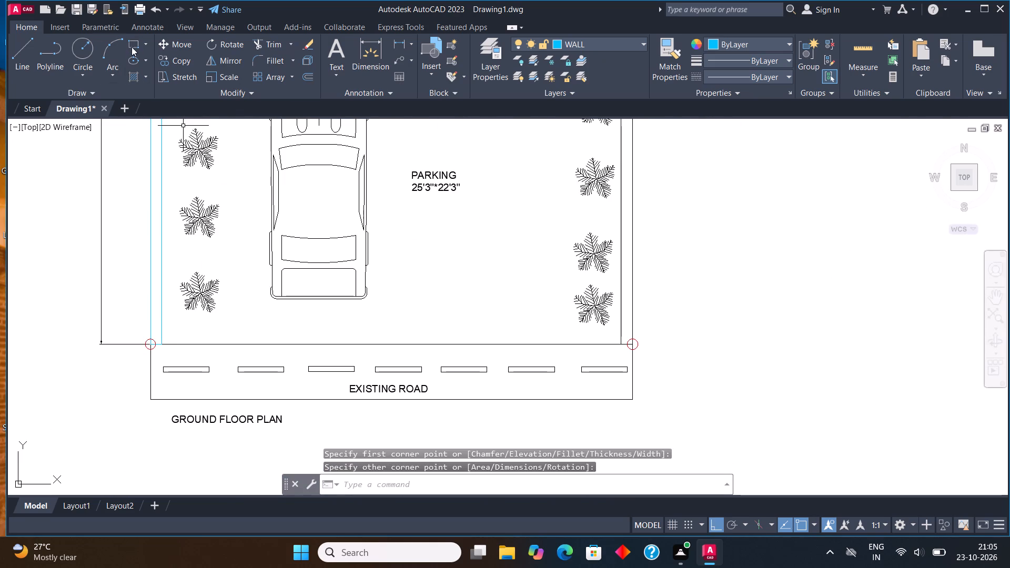
{"action": "left_click", "coordinate": [134, 43]}
{"action": "scroll", "coordinate": [134, 193], "scroll_direction": "down", "scroll_amount": 4}
{"action": "scroll", "coordinate": [237, 235], "scroll_direction": "up", "scroll_amount": 4}
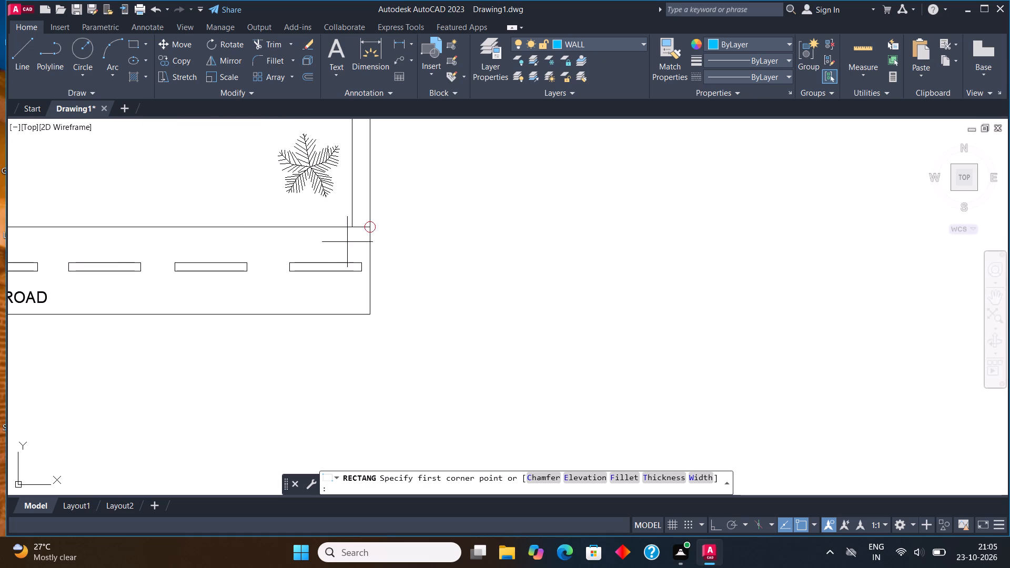
{"action": "left_click", "coordinate": [347, 231]}
{"action": "scroll", "coordinate": [359, 260], "scroll_direction": "down", "scroll_amount": 4}
{"action": "middle_click_drag", "start_coordinate": [361, 154], "coordinate": [371, 330]}
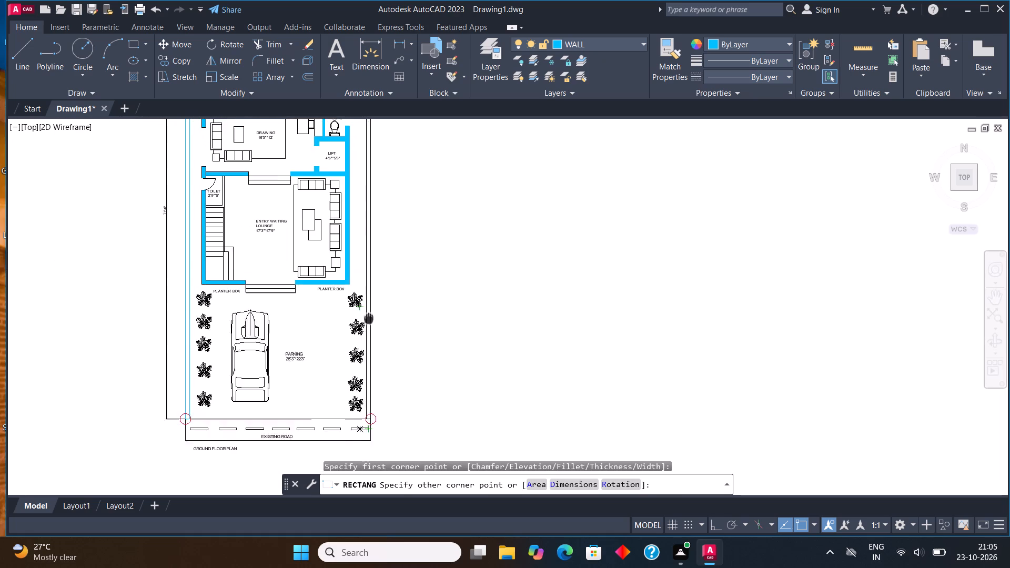
{"action": "middle_click_drag", "start_coordinate": [371, 330], "coordinate": [371, 338]}
{"action": "middle_click_drag", "start_coordinate": [379, 222], "coordinate": [389, 389]}
{"action": "scroll", "coordinate": [355, 176], "scroll_direction": "up", "scroll_amount": 3}
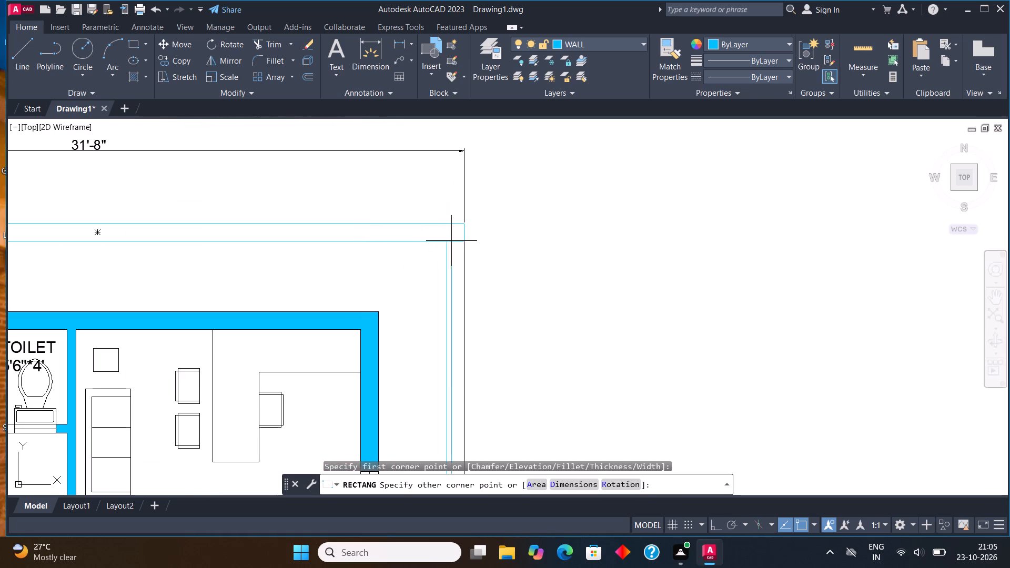
{"action": "left_click", "coordinate": [466, 222]}
Solid-hatch the rear, left-hand and right-hand compound walls, including the rear right corner, and finish the hatch.
{"action": "scroll", "coordinate": [439, 212], "scroll_direction": "down", "scroll_amount": 4}
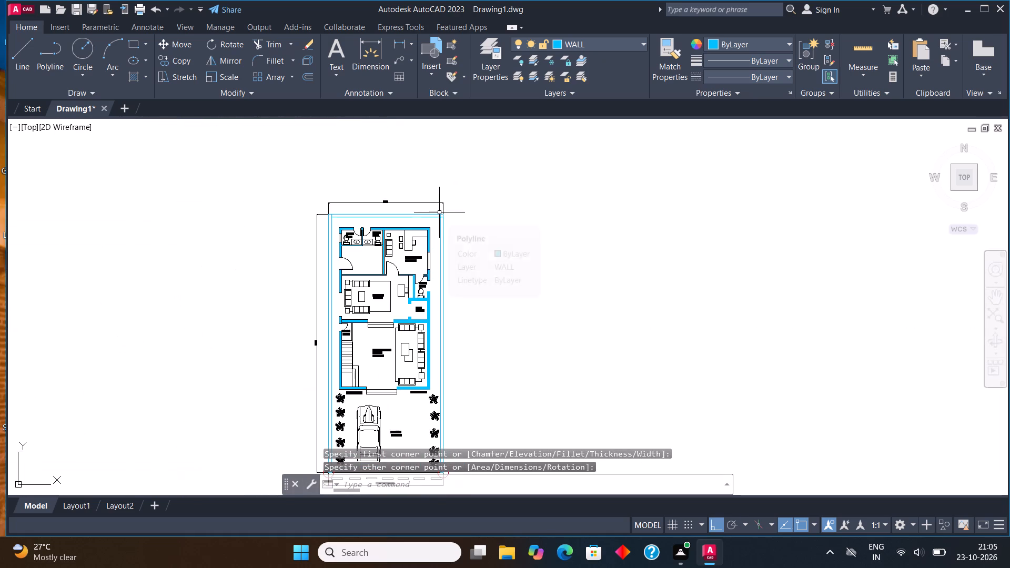
{"action": "key", "text": "h"}
{"action": "key", "text": "Return"}
{"action": "scroll", "coordinate": [426, 219], "scroll_direction": "up", "scroll_amount": 3}
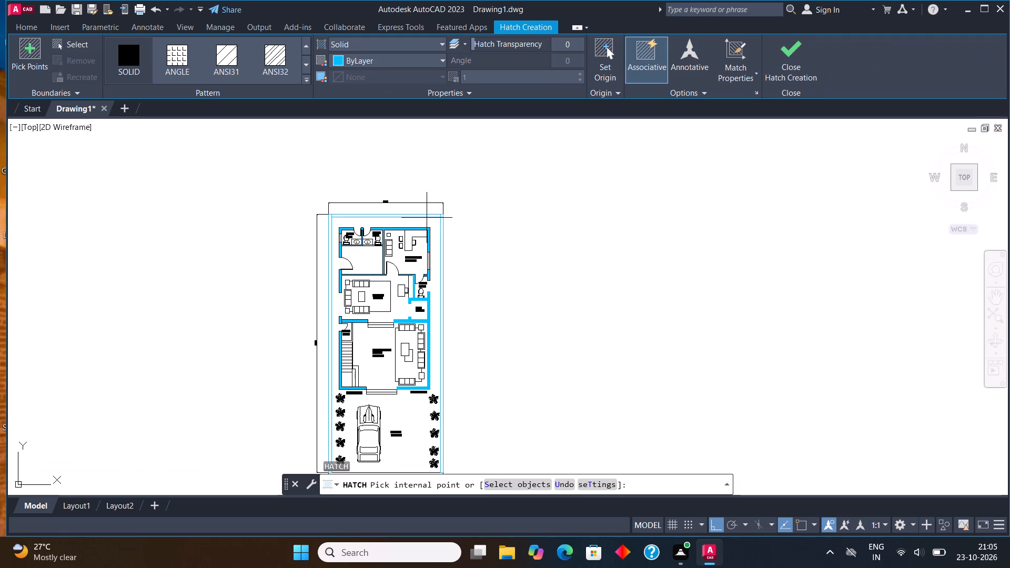
{"action": "scroll", "coordinate": [338, 214], "scroll_direction": "up", "scroll_amount": 1}
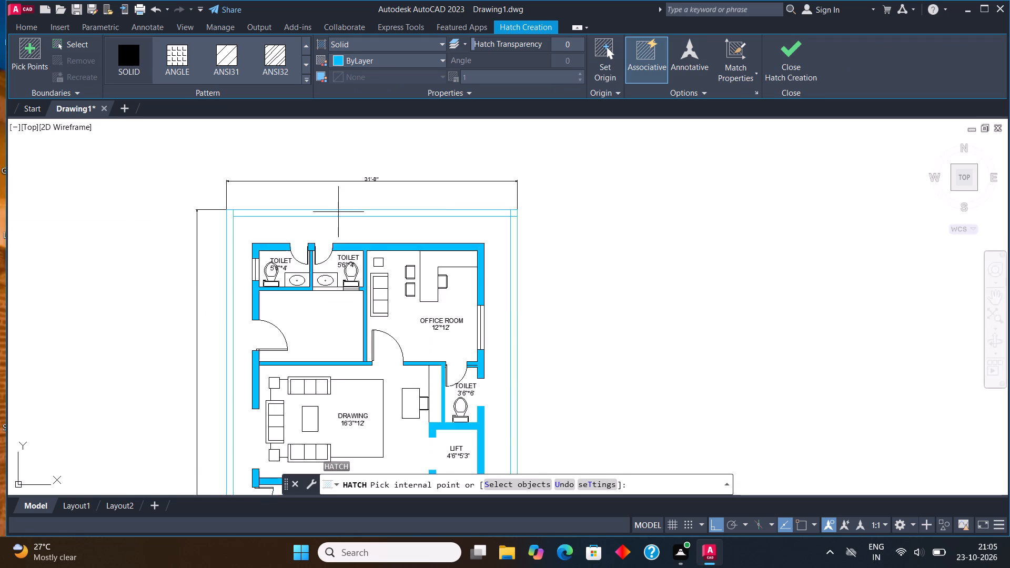
{"action": "scroll", "coordinate": [338, 212], "scroll_direction": "up", "scroll_amount": 2}
{"action": "left_click", "coordinate": [338, 212]}
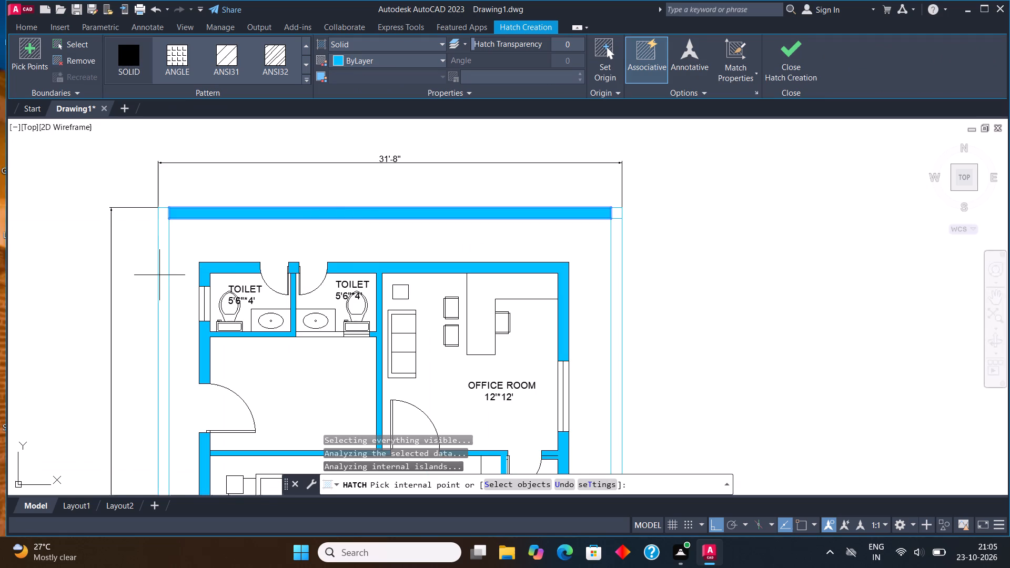
{"action": "left_click", "coordinate": [163, 277]}
{"action": "scroll", "coordinate": [383, 155], "scroll_direction": "down", "scroll_amount": 3}
{"action": "scroll", "coordinate": [477, 217], "scroll_direction": "up", "scroll_amount": 3}
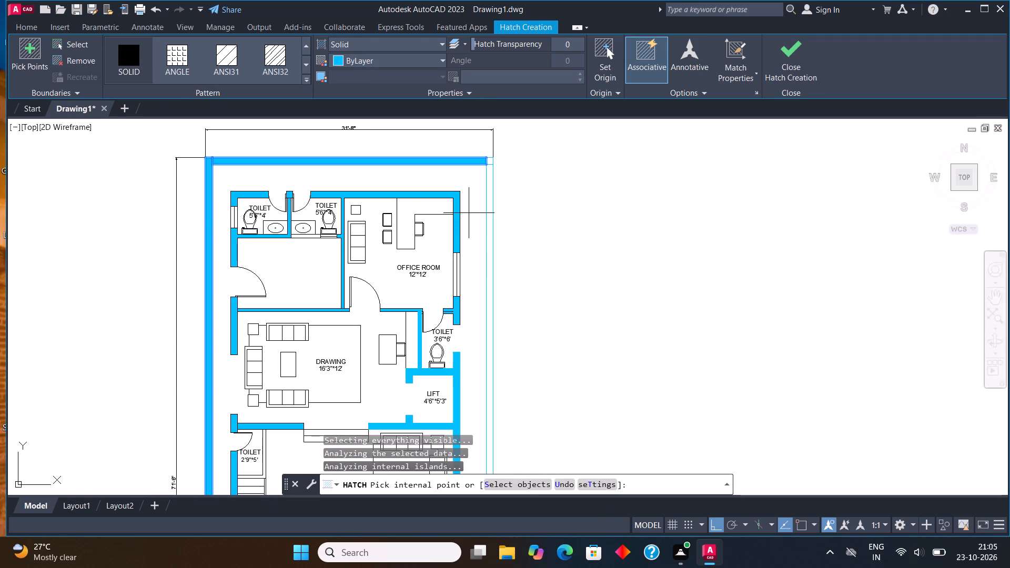
{"action": "left_click", "coordinate": [492, 247]}
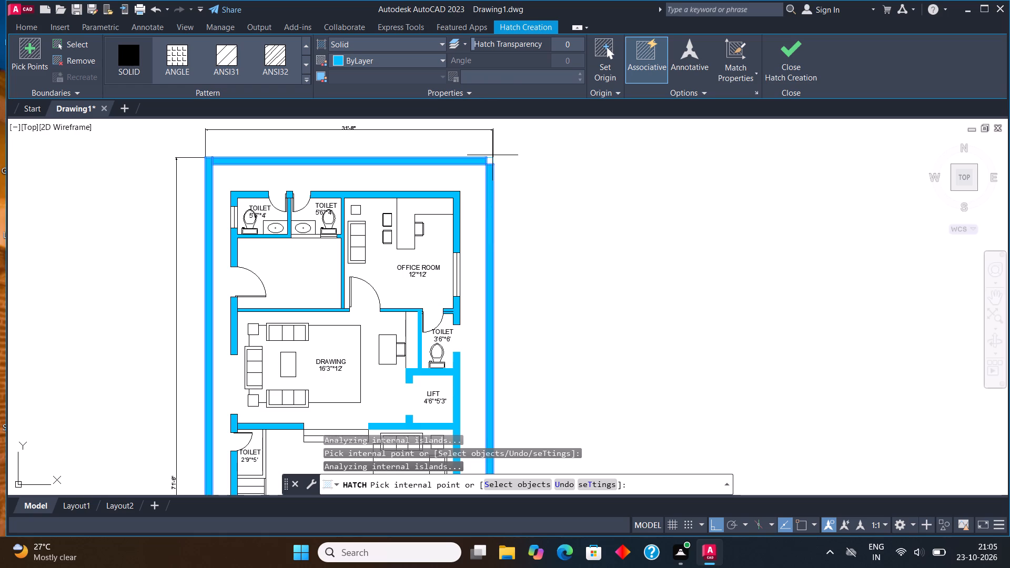
{"action": "scroll", "coordinate": [492, 155], "scroll_direction": "up", "scroll_amount": 3}
{"action": "left_click", "coordinate": [477, 174]}
{"action": "scroll", "coordinate": [464, 161], "scroll_direction": "down", "scroll_amount": 6}
{"action": "scroll", "coordinate": [443, 246], "scroll_direction": "up", "scroll_amount": 2}
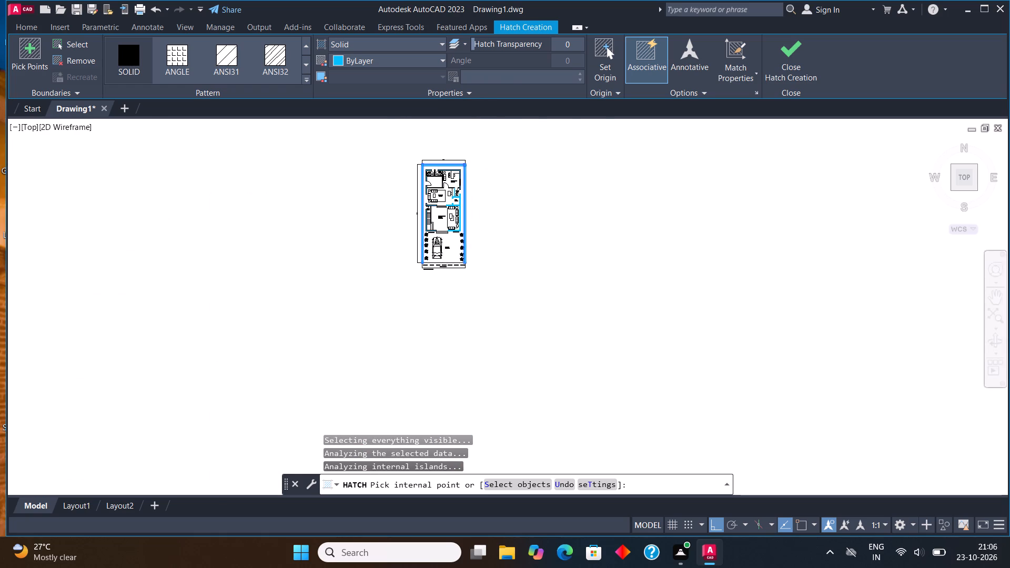
{"action": "scroll", "coordinate": [443, 246], "scroll_direction": "up", "scroll_amount": 2}
{"action": "left_click", "coordinate": [786, 50]}
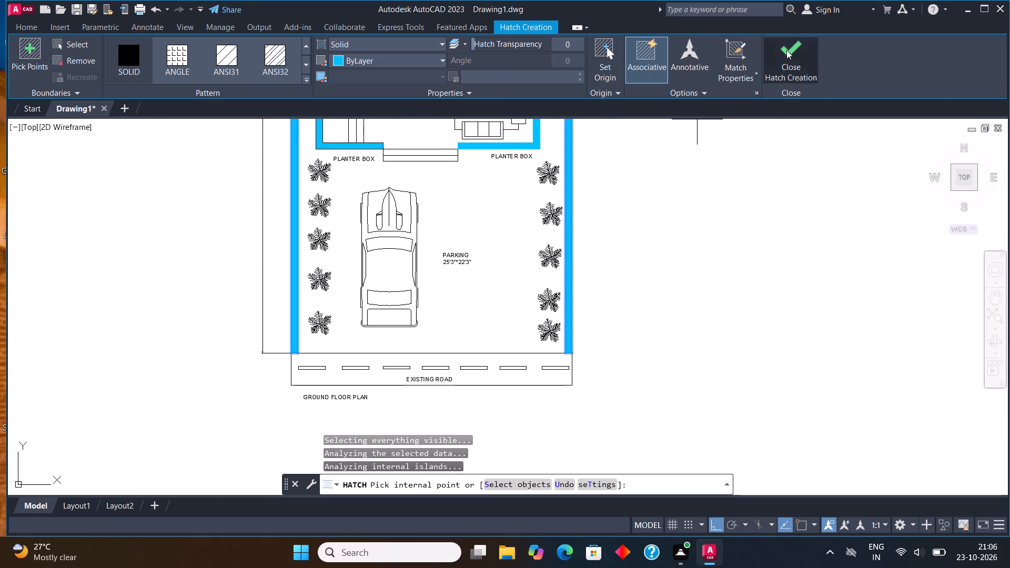
Make layer 0 current and solid-hatch the existing road strip around its lane markings, finishing the hatch.
{"action": "scroll", "coordinate": [367, 301], "scroll_direction": "down", "scroll_amount": 1}
{"action": "scroll", "coordinate": [386, 333], "scroll_direction": "up", "scroll_amount": 2}
{"action": "middle_click_drag", "start_coordinate": [386, 332], "coordinate": [386, 296]}
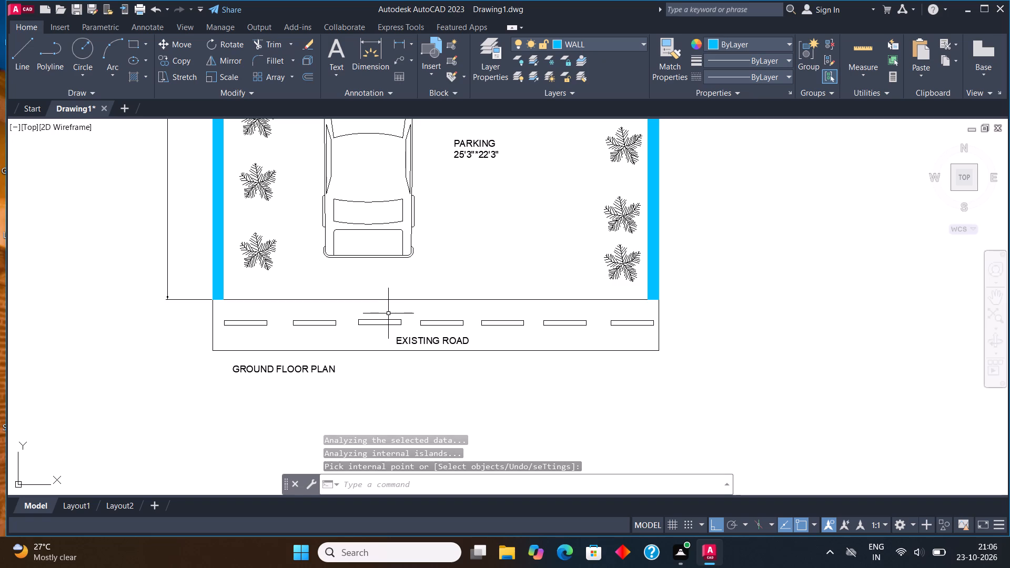
{"action": "left_click", "coordinate": [606, 43]}
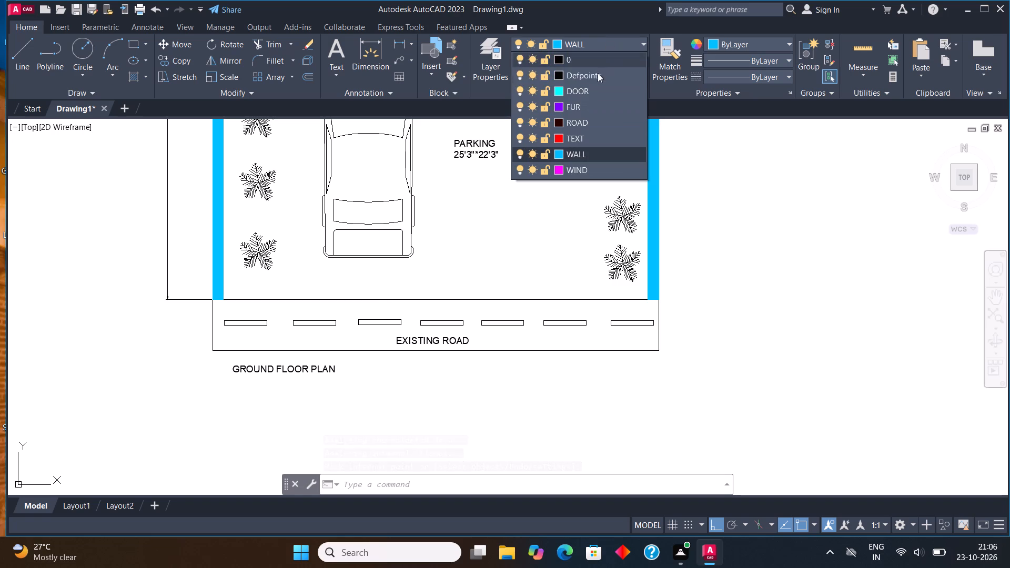
{"action": "left_click", "coordinate": [589, 63]}
{"action": "key", "text": "h"}
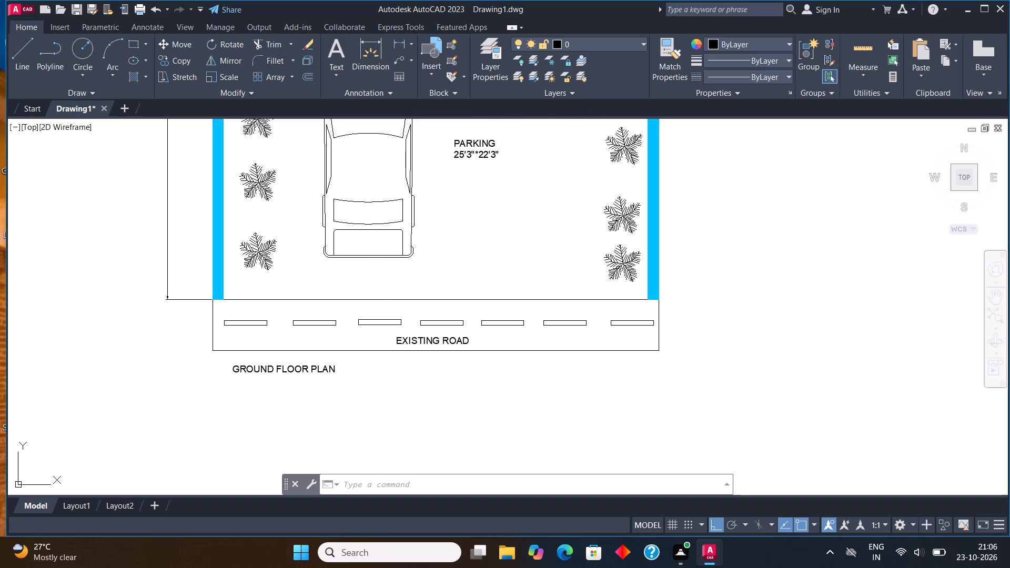
{"action": "key", "text": "Return"}
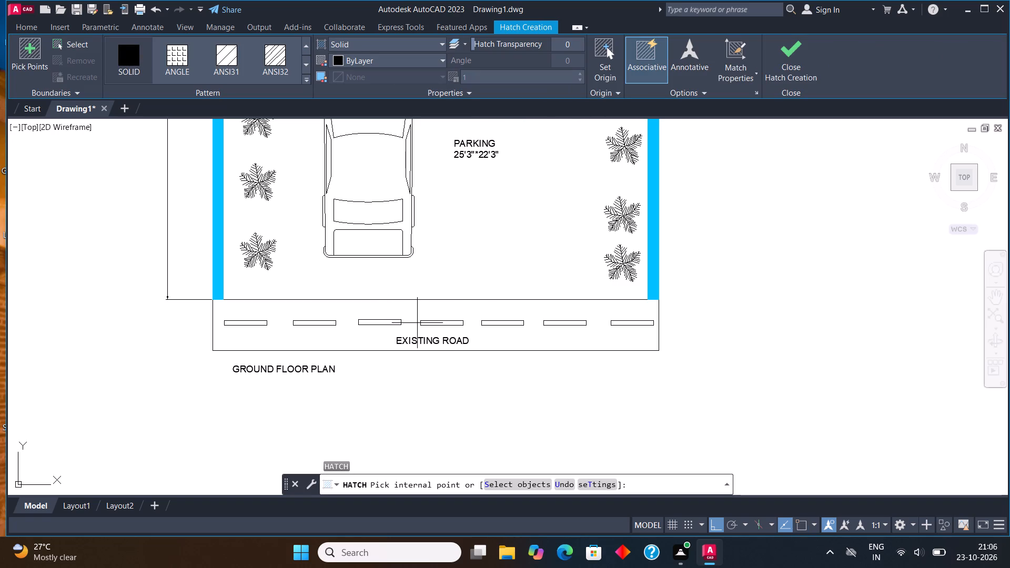
{"action": "left_click", "coordinate": [409, 311]}
{"action": "left_click", "coordinate": [782, 55]}
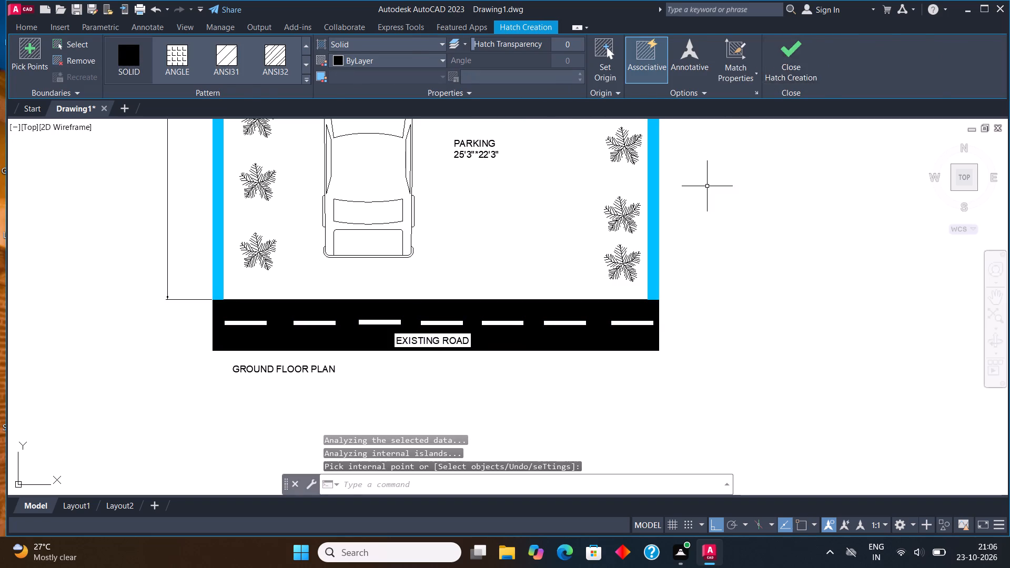
Move the rear-left toilet window and the office room window to the WIND layer.
{"action": "scroll", "coordinate": [428, 338], "scroll_direction": "down", "scroll_amount": 1}
{"action": "middle_click_drag", "start_coordinate": [430, 258], "coordinate": [435, 266]}
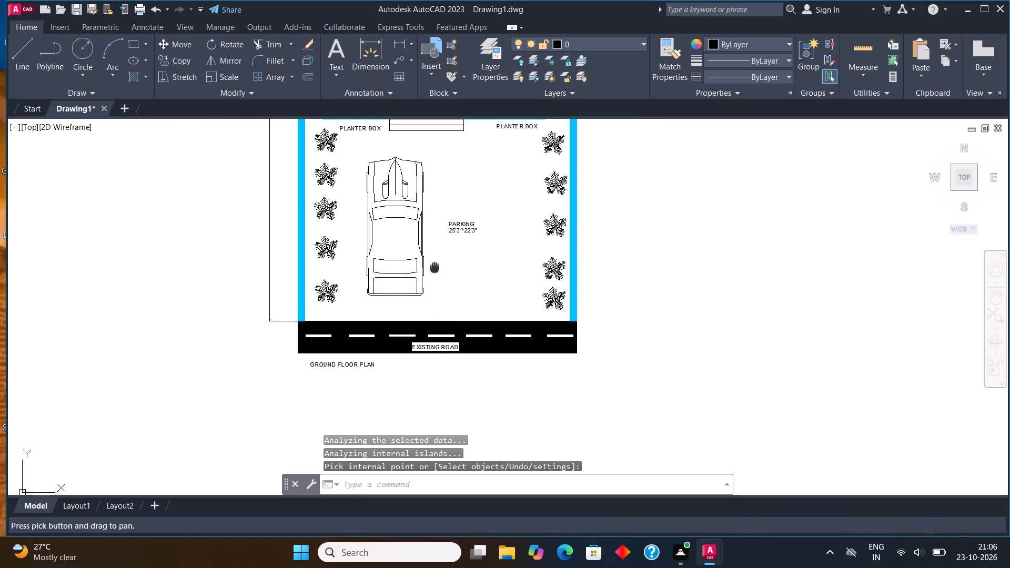
{"action": "middle_click_drag", "start_coordinate": [420, 275], "coordinate": [431, 360]}
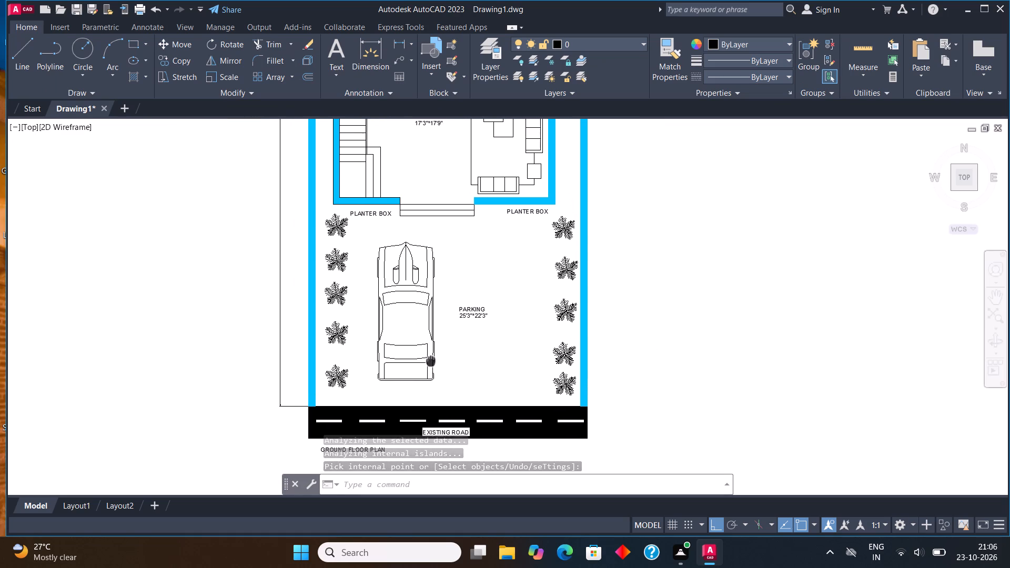
{"action": "middle_click_drag", "start_coordinate": [431, 360], "coordinate": [430, 360]}
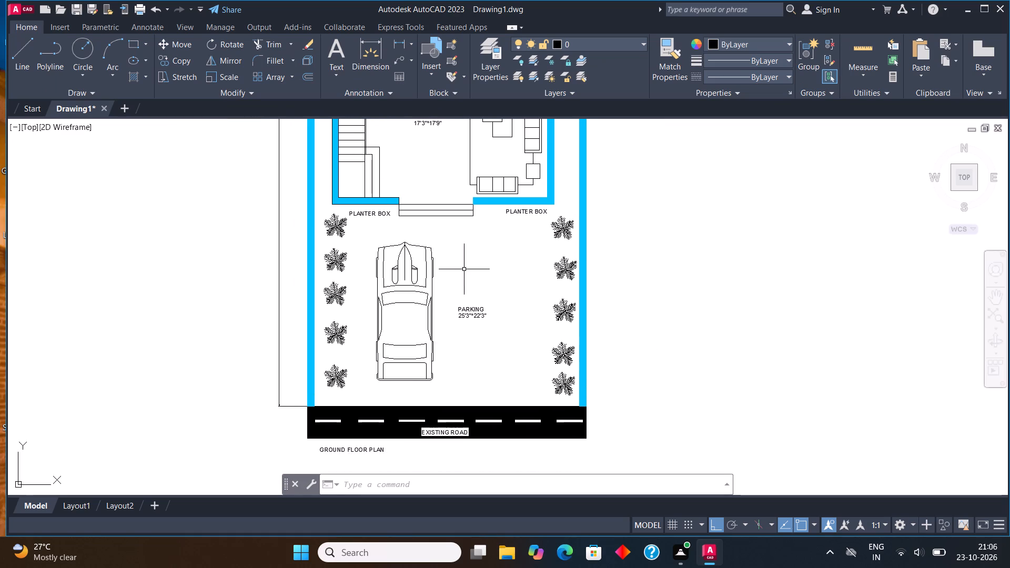
{"action": "middle_click_drag", "start_coordinate": [464, 276], "coordinate": [477, 381]}
{"action": "middle_click_drag", "start_coordinate": [488, 261], "coordinate": [496, 385]}
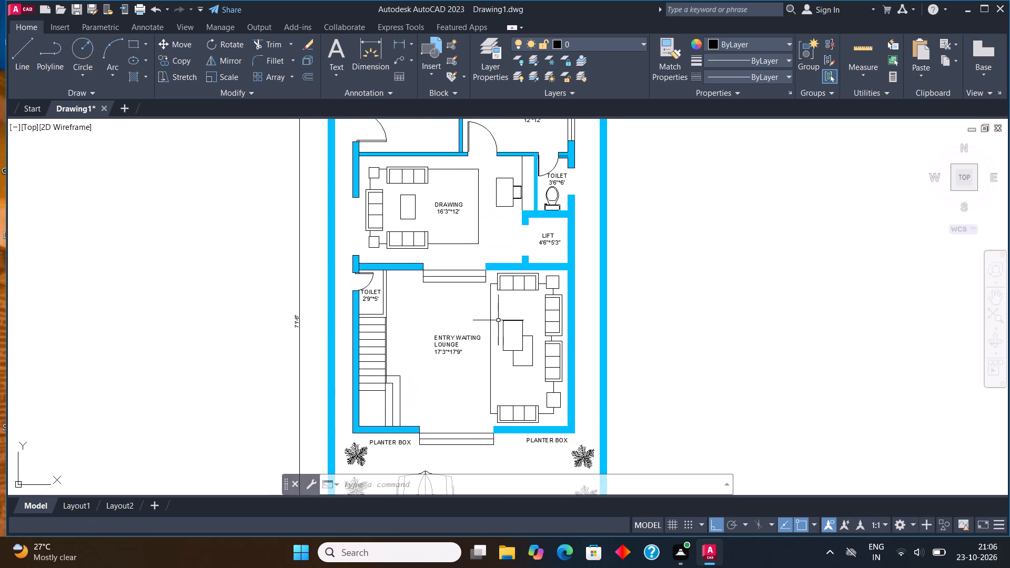
{"action": "scroll", "coordinate": [436, 324], "scroll_direction": "down", "scroll_amount": 1}
{"action": "middle_click_drag", "start_coordinate": [459, 226], "coordinate": [462, 325]}
{"action": "scroll", "coordinate": [414, 236], "scroll_direction": "up", "scroll_amount": 2}
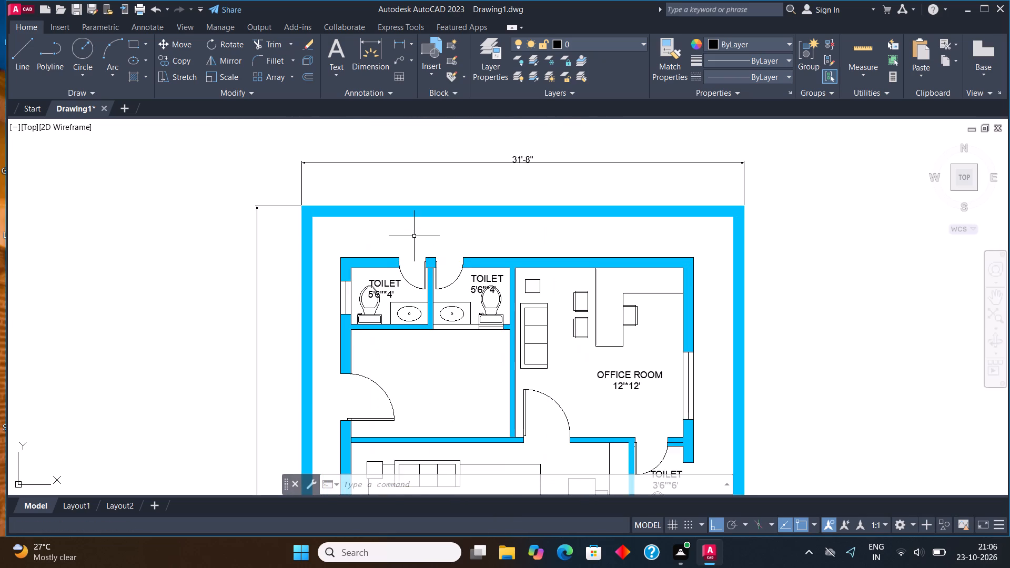
{"action": "scroll", "coordinate": [352, 295], "scroll_direction": "up", "scroll_amount": 2}
{"action": "left_click", "coordinate": [305, 356]}
{"action": "left_click", "coordinate": [355, 249]}
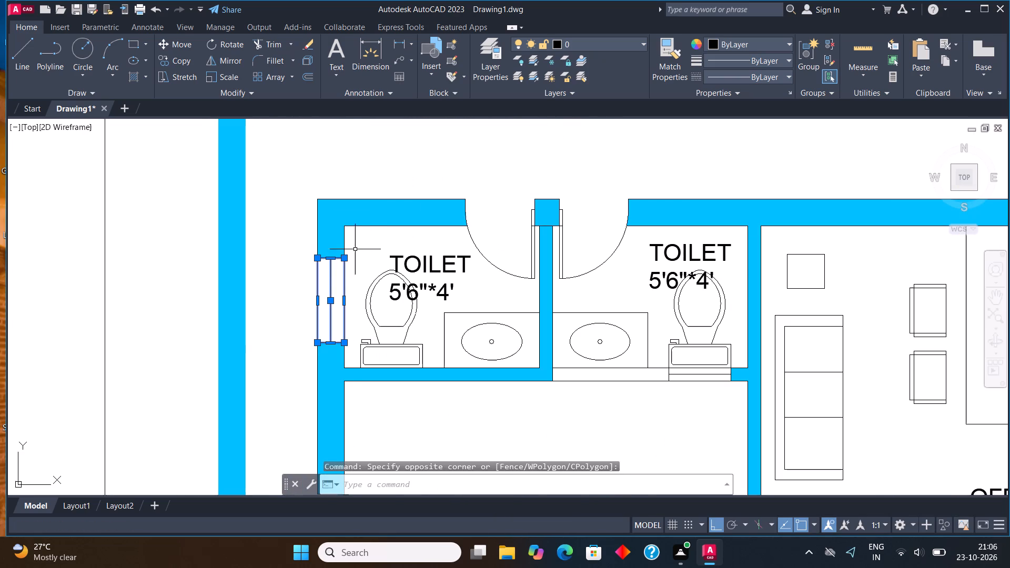
{"action": "scroll", "coordinate": [335, 253], "scroll_direction": "down", "scroll_amount": 3}
{"action": "scroll", "coordinate": [547, 332], "scroll_direction": "up", "scroll_amount": 3}
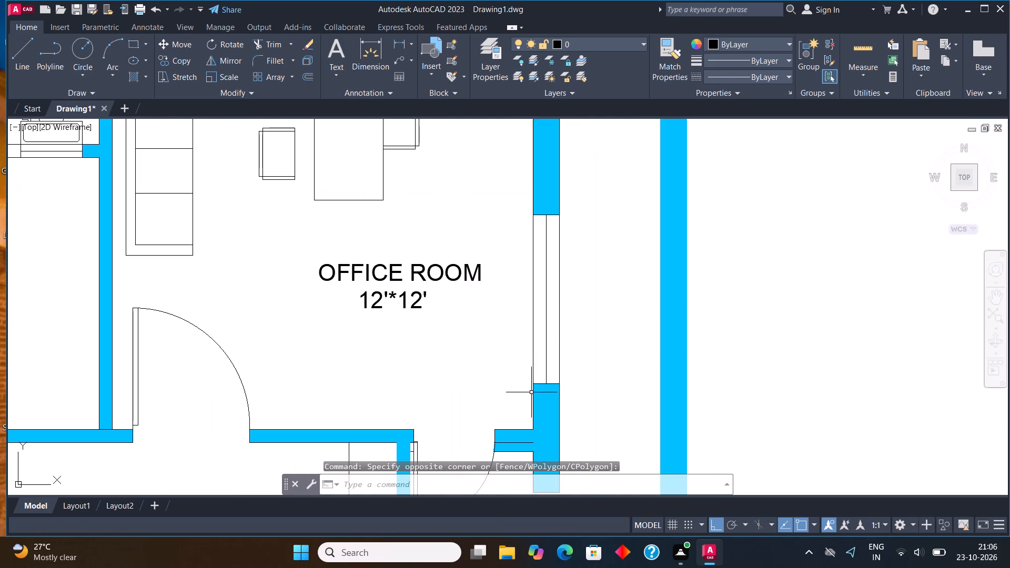
{"action": "left_click", "coordinate": [529, 394]}
{"action": "left_click", "coordinate": [588, 204]}
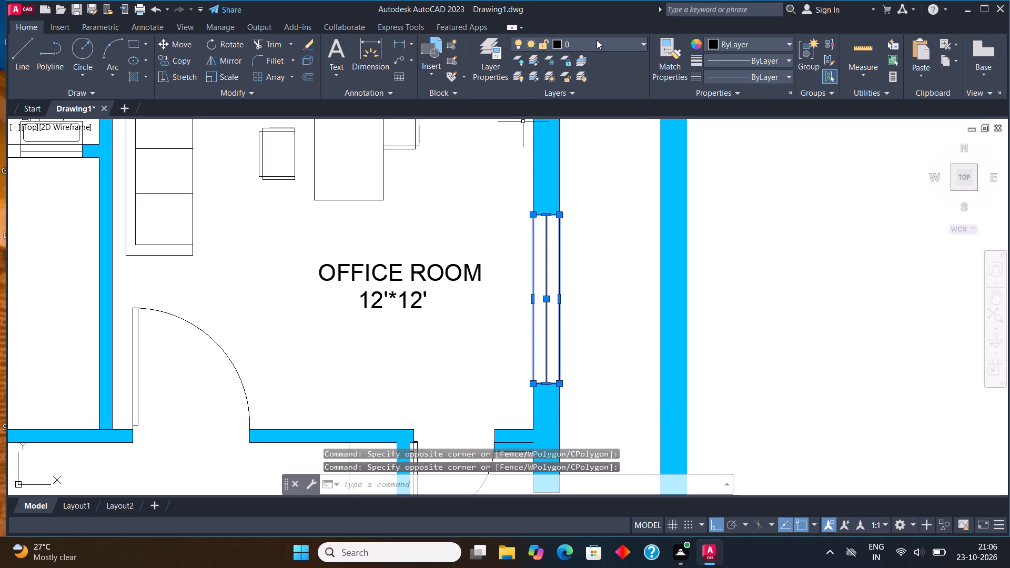
{"action": "left_click", "coordinate": [597, 40]}
{"action": "left_click", "coordinate": [598, 168]}
{"action": "scroll", "coordinate": [467, 225], "scroll_direction": "down", "scroll_amount": 2}
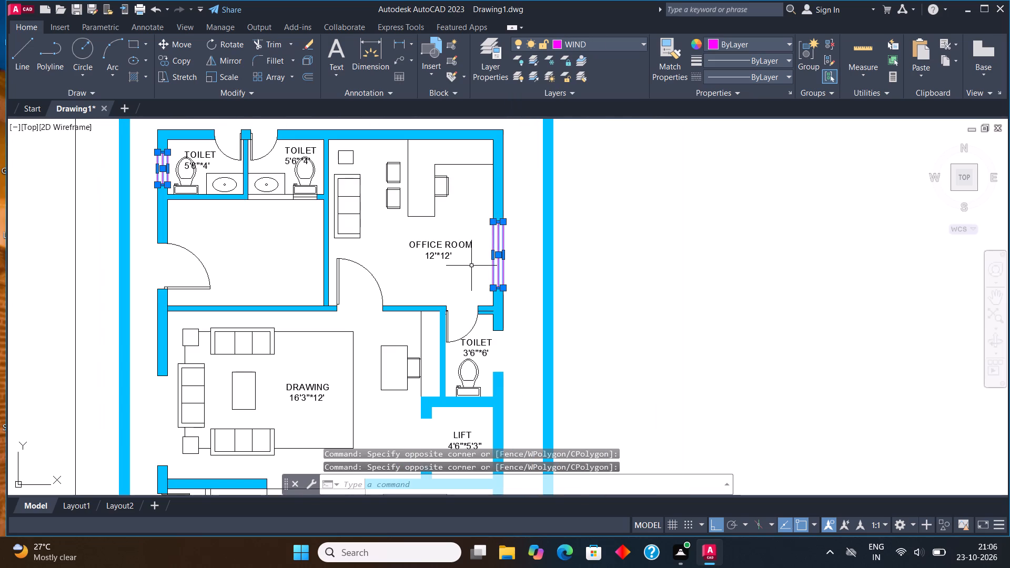
{"action": "key", "text": "Escape"}
Move the front entrance step lines between the two planter boxes to the WIND layer.
{"action": "middle_click_drag", "start_coordinate": [456, 324], "coordinate": [462, 176]}
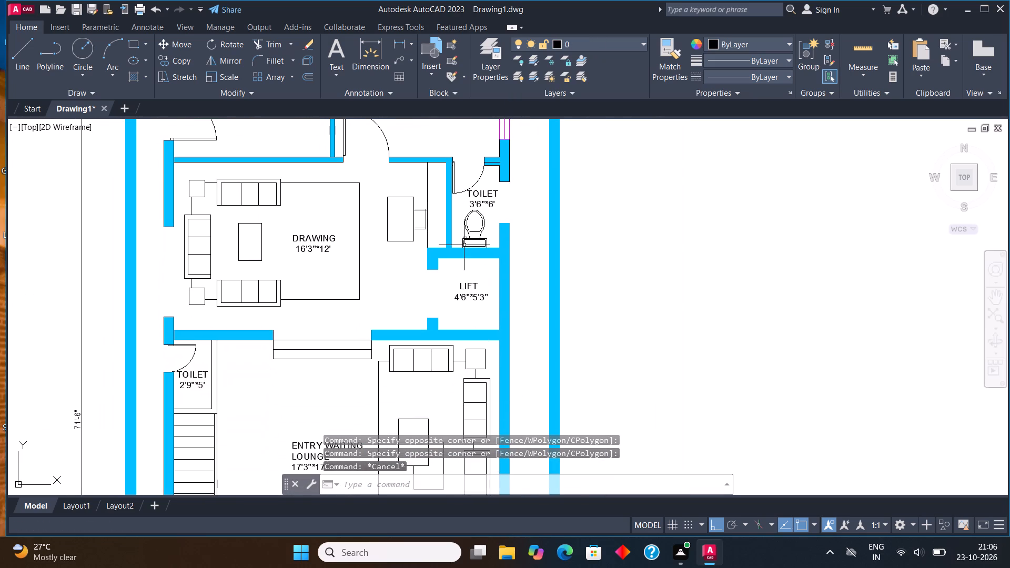
{"action": "middle_click_drag", "start_coordinate": [429, 361], "coordinate": [438, 225]}
{"action": "middle_click_drag", "start_coordinate": [445, 338], "coordinate": [446, 216]}
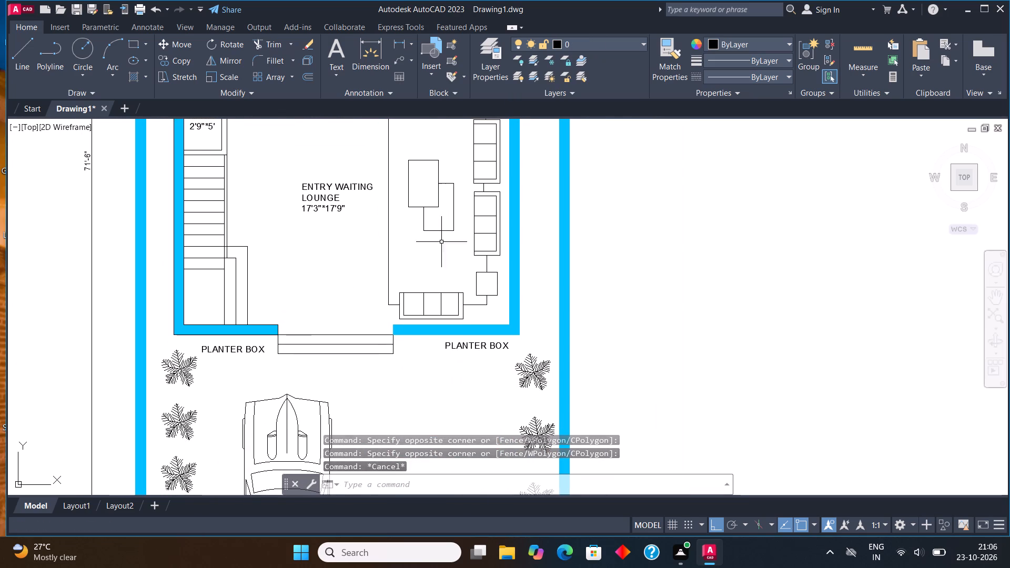
{"action": "left_click_drag", "start_coordinate": [345, 380], "coordinate": [341, 364]}
{"action": "left_click", "coordinate": [307, 302]}
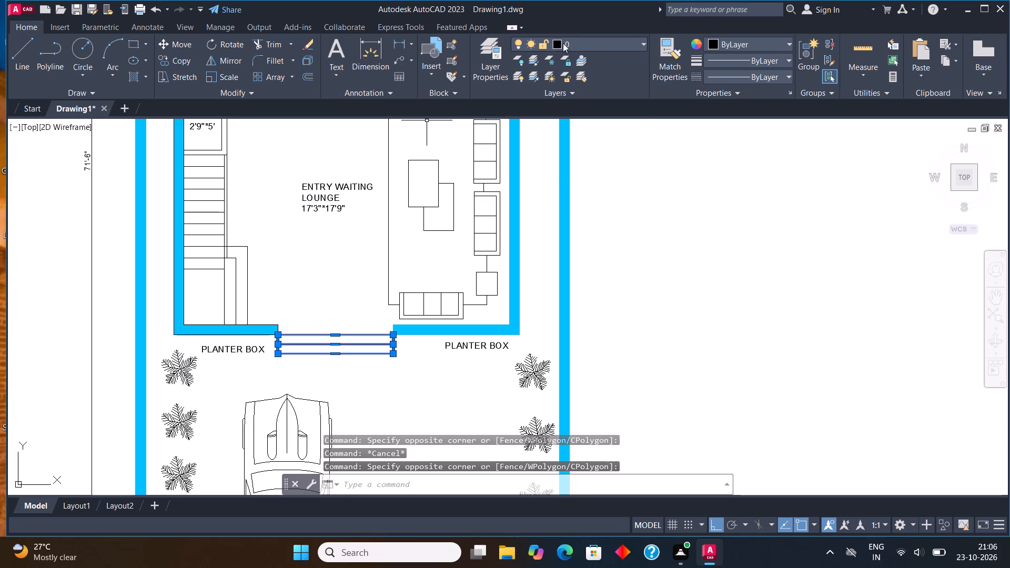
{"action": "left_click", "coordinate": [572, 40]}
{"action": "left_click", "coordinate": [586, 166]}
{"action": "key", "text": "Escape"}
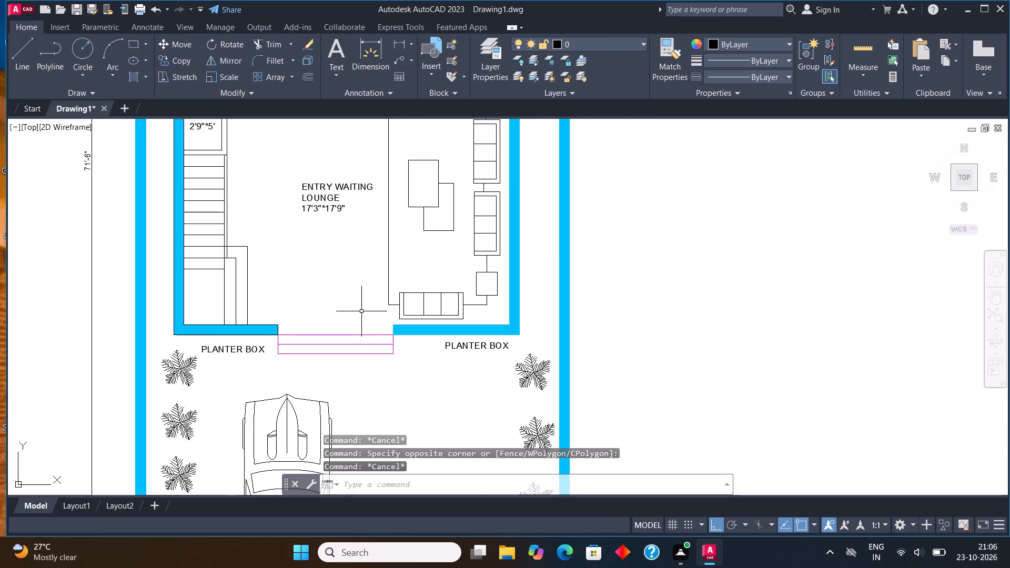
Move all the entry waiting lounge furniture, including sofas, side tables, centre tables and connecting lines, to the FUR layer.
{"action": "scroll", "coordinate": [365, 343], "scroll_direction": "down", "scroll_amount": 1}
{"action": "middle_click_drag", "start_coordinate": [279, 297], "coordinate": [337, 310]}
{"action": "scroll", "coordinate": [337, 310], "scroll_direction": "up", "scroll_amount": 1}
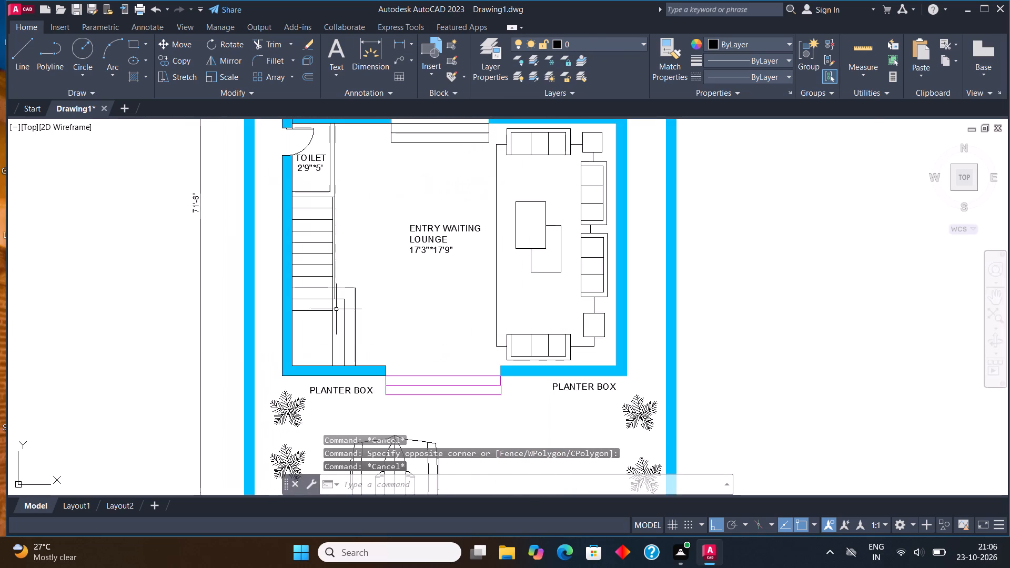
{"action": "scroll", "coordinate": [336, 309], "scroll_direction": "up", "scroll_amount": 1}
{"action": "scroll", "coordinate": [341, 316], "scroll_direction": "down", "scroll_amount": 2}
{"action": "scroll", "coordinate": [504, 339], "scroll_direction": "up", "scroll_amount": 3}
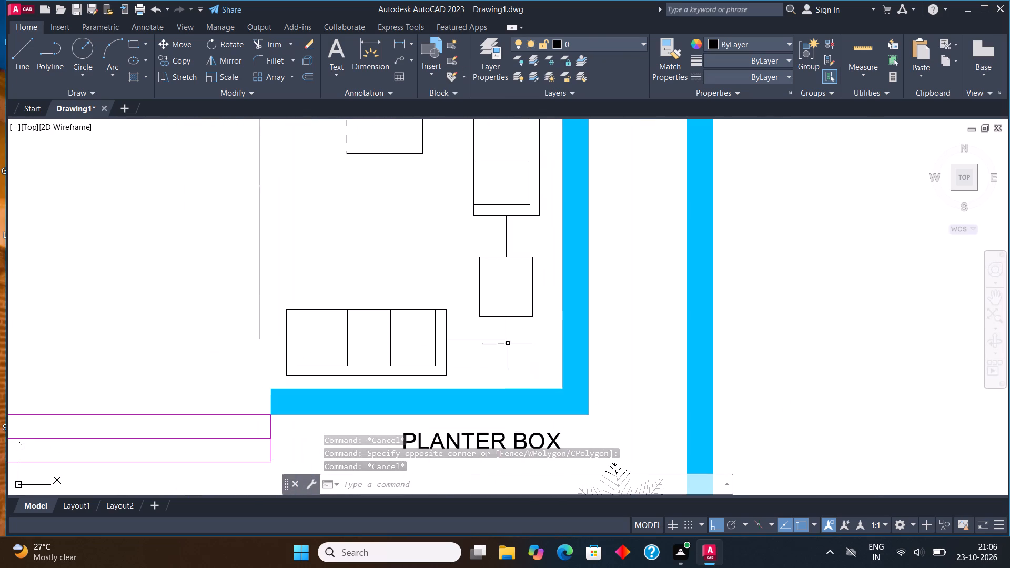
{"action": "left_click", "coordinate": [486, 380]}
{"action": "scroll", "coordinate": [472, 364], "scroll_direction": "down", "scroll_amount": 2}
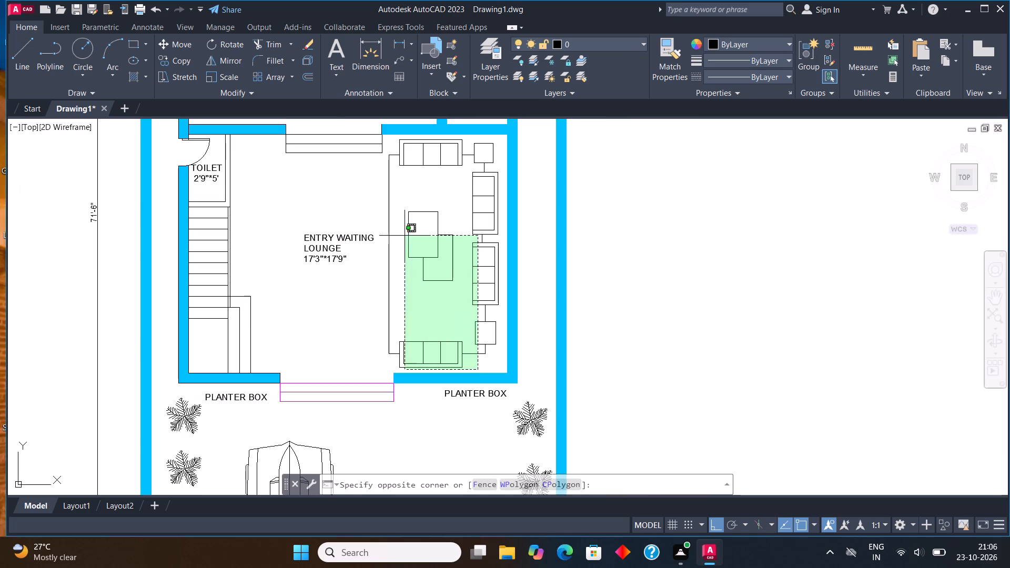
{"action": "left_click", "coordinate": [387, 150]}
{"action": "scroll", "coordinate": [498, 341], "scroll_direction": "up", "scroll_amount": 2}
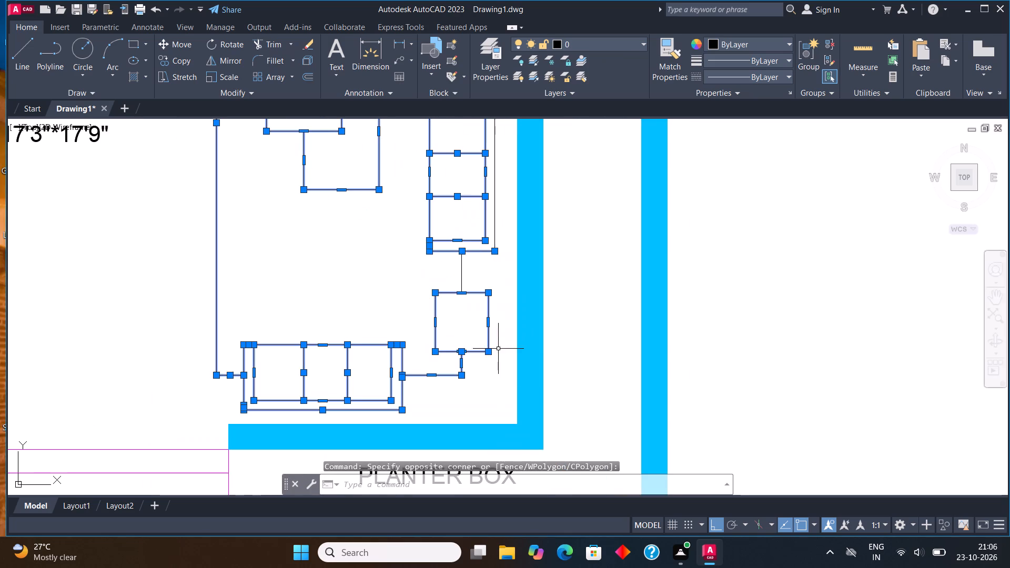
{"action": "left_click", "coordinate": [499, 373]}
{"action": "scroll", "coordinate": [477, 315], "scroll_direction": "down", "scroll_amount": 2}
{"action": "middle_click_drag", "start_coordinate": [460, 150], "coordinate": [469, 236]}
{"action": "scroll", "coordinate": [469, 236], "scroll_direction": "up", "scroll_amount": 2}
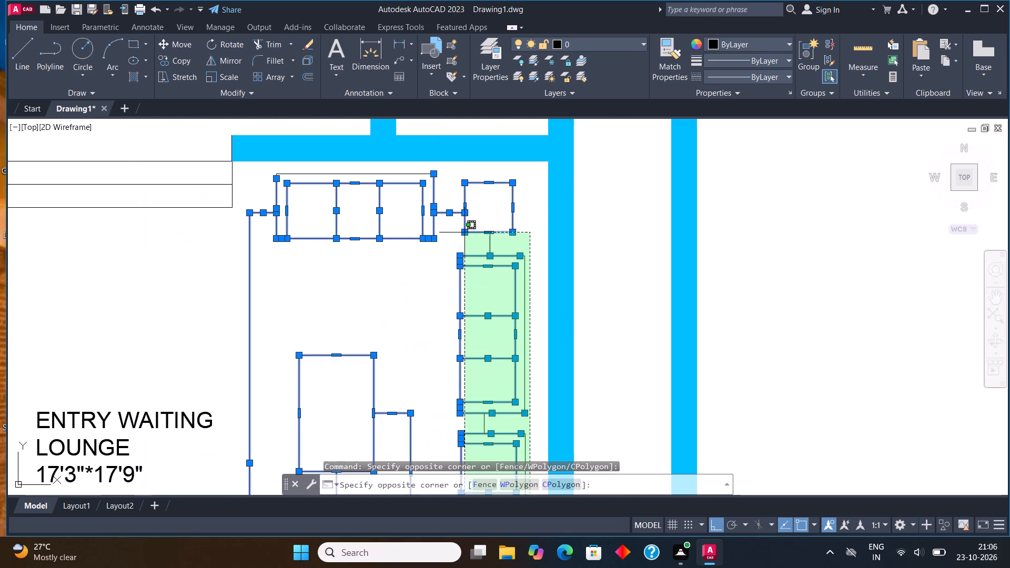
{"action": "left_click", "coordinate": [445, 178]}
{"action": "left_click", "coordinate": [432, 270]}
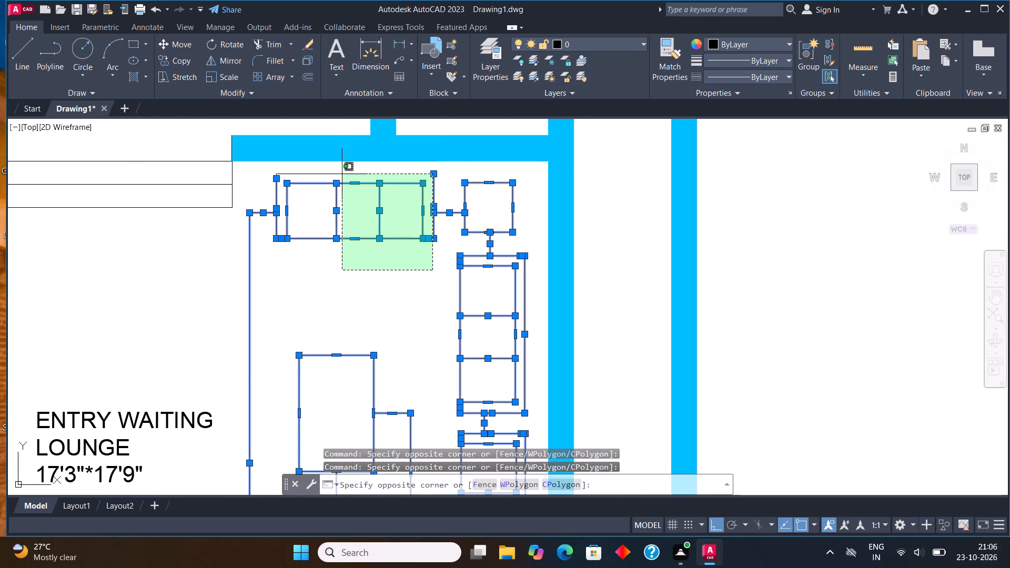
{"action": "left_click", "coordinate": [315, 171]}
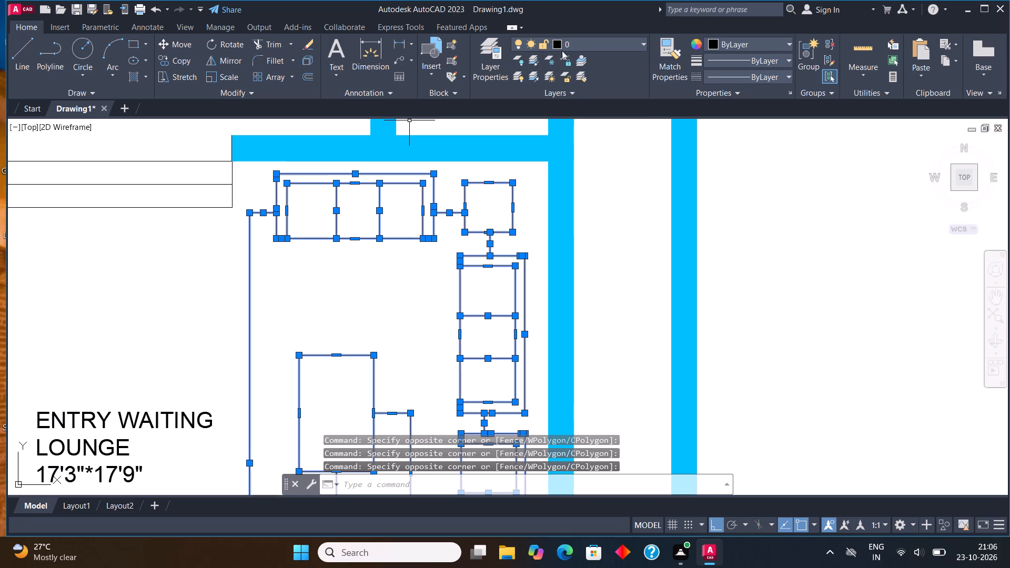
{"action": "left_click", "coordinate": [574, 46]}
{"action": "left_click", "coordinate": [578, 103]}
{"action": "key", "text": "Escape"}
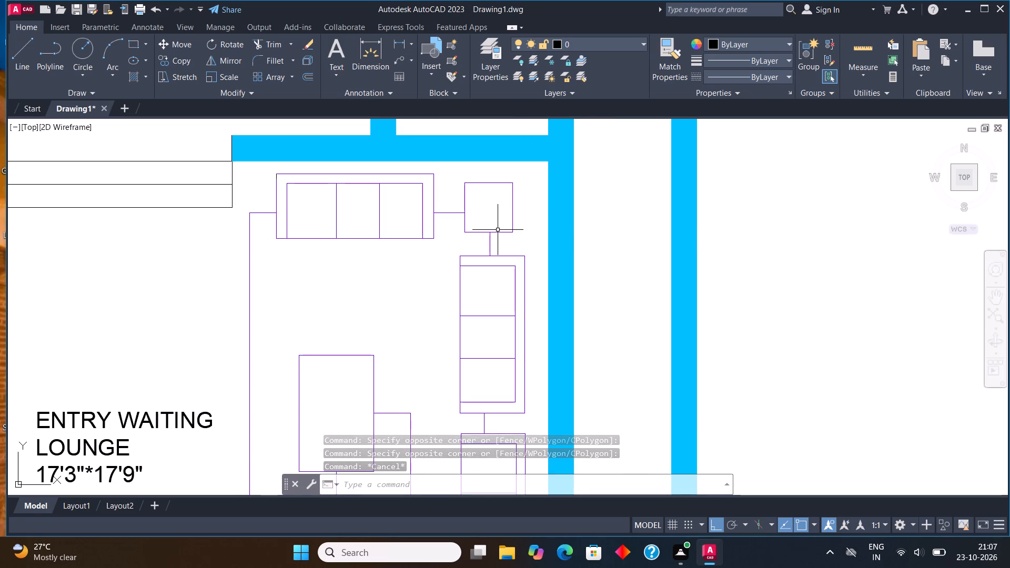
Move the drawing room sofas, side tables, centre table and carpet outline to the FUR layer.
{"action": "scroll", "coordinate": [496, 232], "scroll_direction": "down", "scroll_amount": 3}
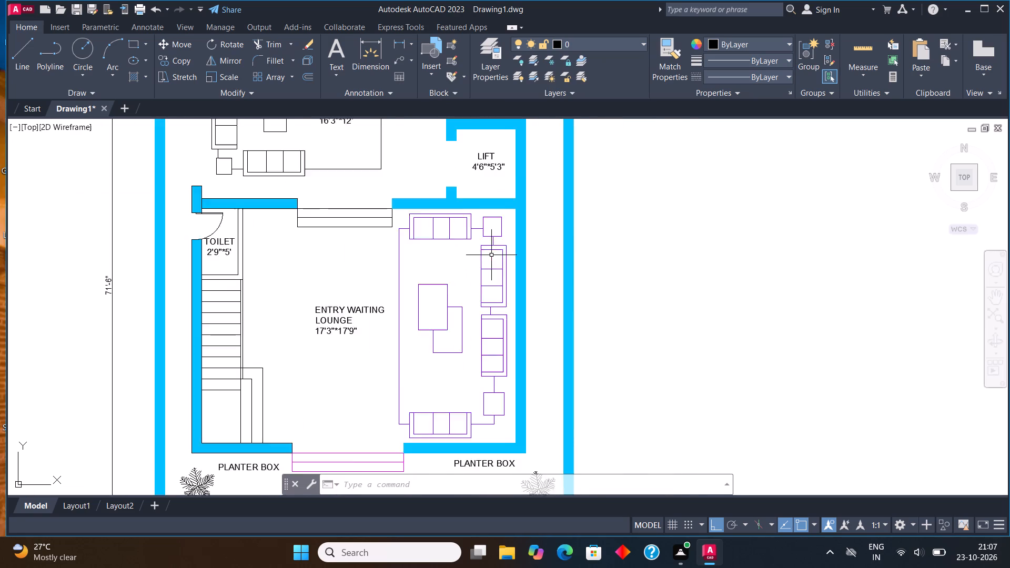
{"action": "middle_click_drag", "start_coordinate": [410, 199], "coordinate": [433, 262]}
{"action": "scroll", "coordinate": [310, 217], "scroll_direction": "up", "scroll_amount": 2}
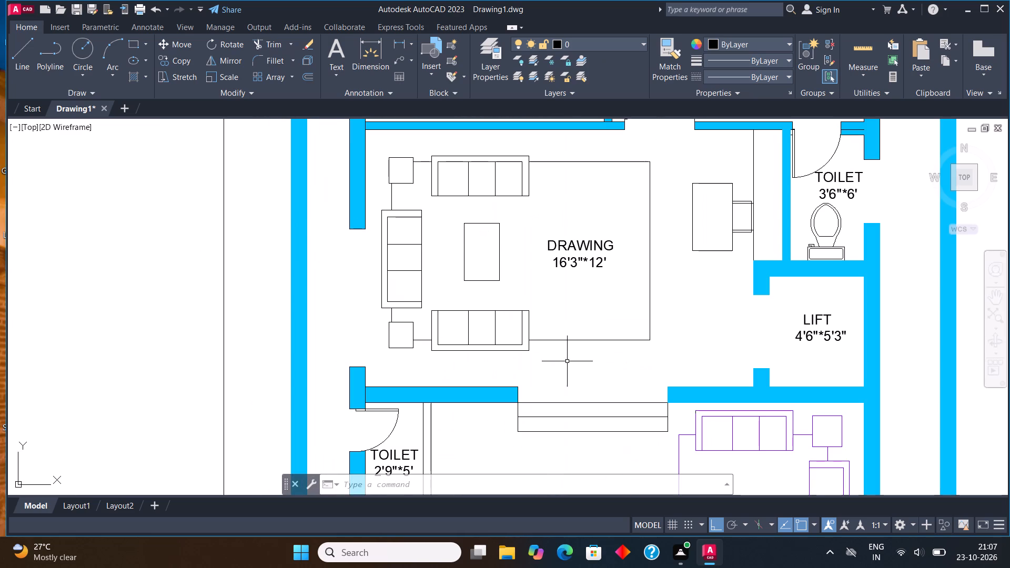
{"action": "left_click", "coordinate": [533, 367]}
{"action": "left_click", "coordinate": [378, 153]}
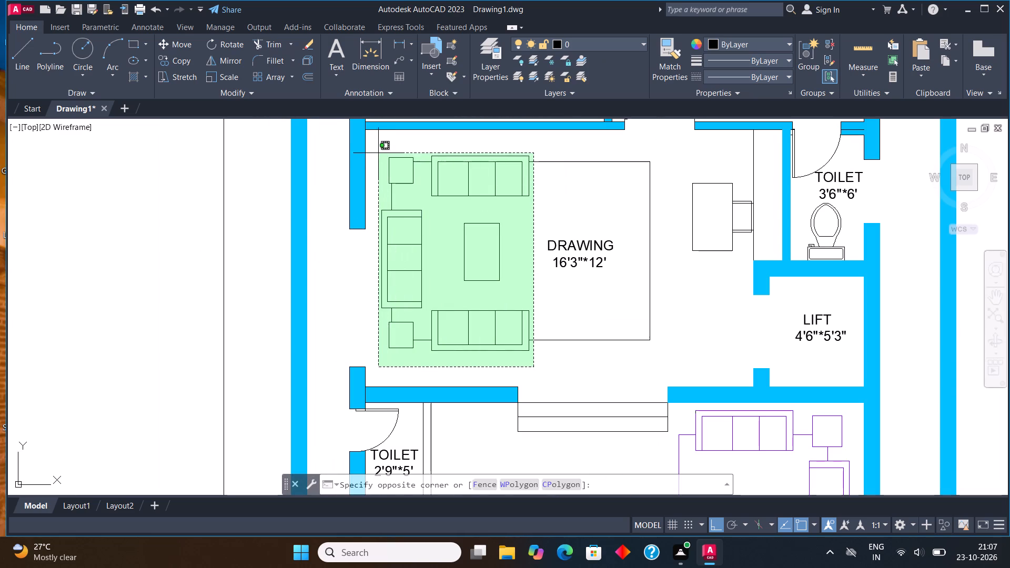
{"action": "left_click", "coordinate": [651, 289]}
{"action": "left_click", "coordinate": [605, 45]}
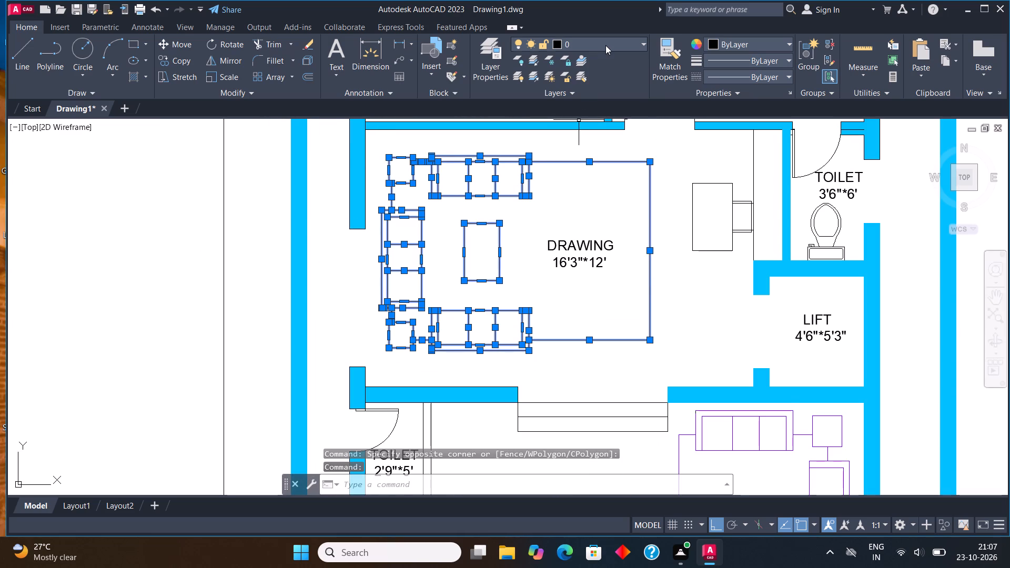
{"action": "left_click", "coordinate": [594, 103]}
{"action": "key", "text": "Escape"}
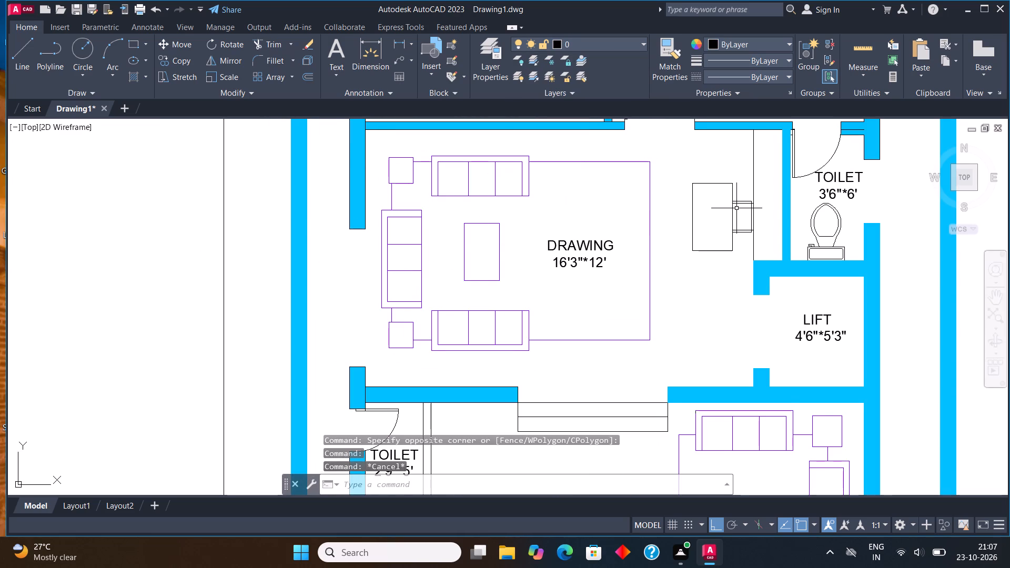
Move the drawing room desk, chair and counter, the 3'6"*6' toilet WC, and all office room furniture to the FUR layer.
{"action": "middle_click_drag", "start_coordinate": [736, 208], "coordinate": [549, 275]}
{"action": "left_click", "coordinate": [554, 316]}
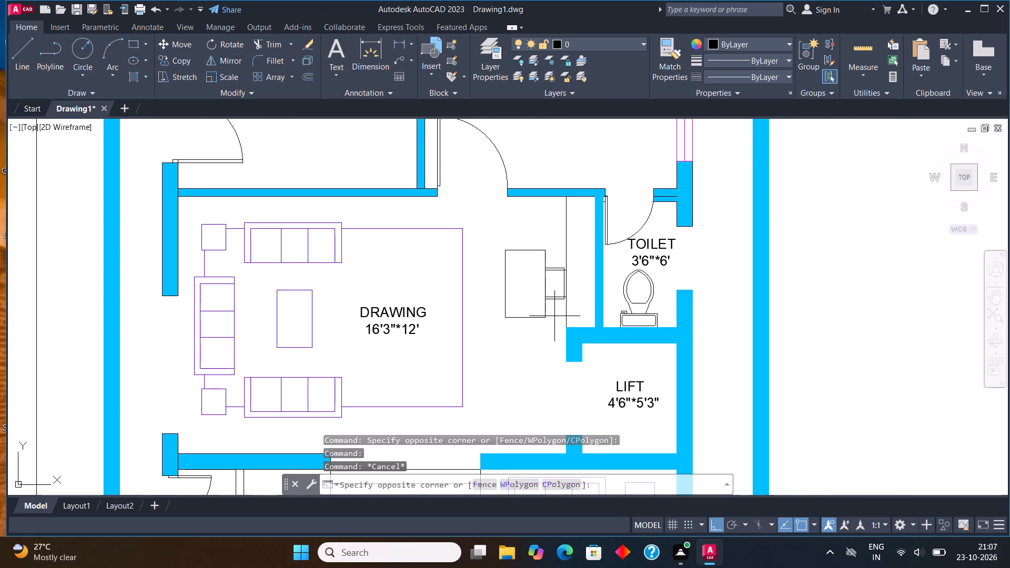
{"action": "left_click", "coordinate": [501, 232]}
{"action": "left_click_drag", "start_coordinate": [574, 248], "coordinate": [566, 237]}
{"action": "left_click", "coordinate": [554, 222]}
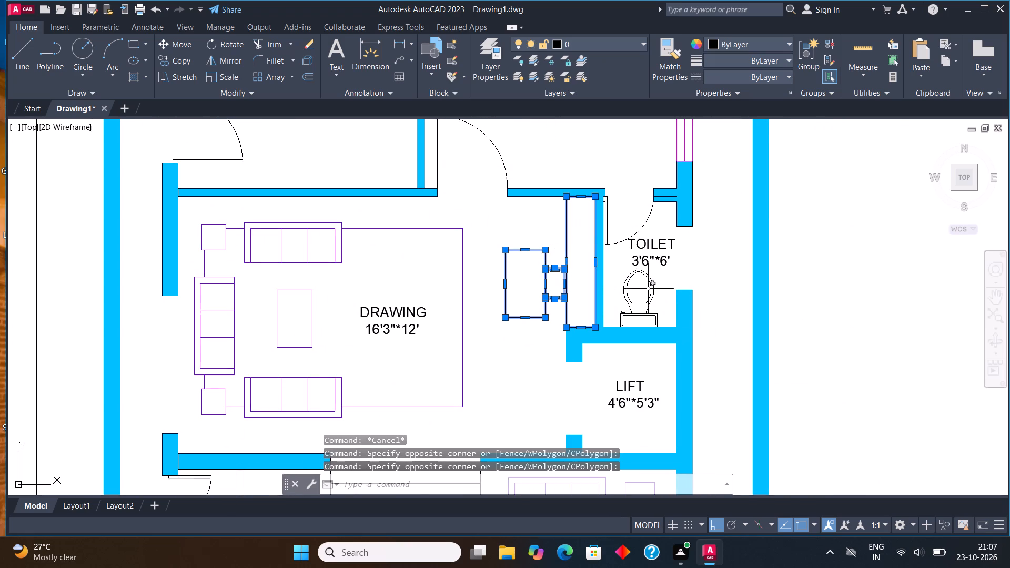
{"action": "left_click", "coordinate": [655, 291]}
{"action": "scroll", "coordinate": [607, 305], "scroll_direction": "down", "scroll_amount": 3}
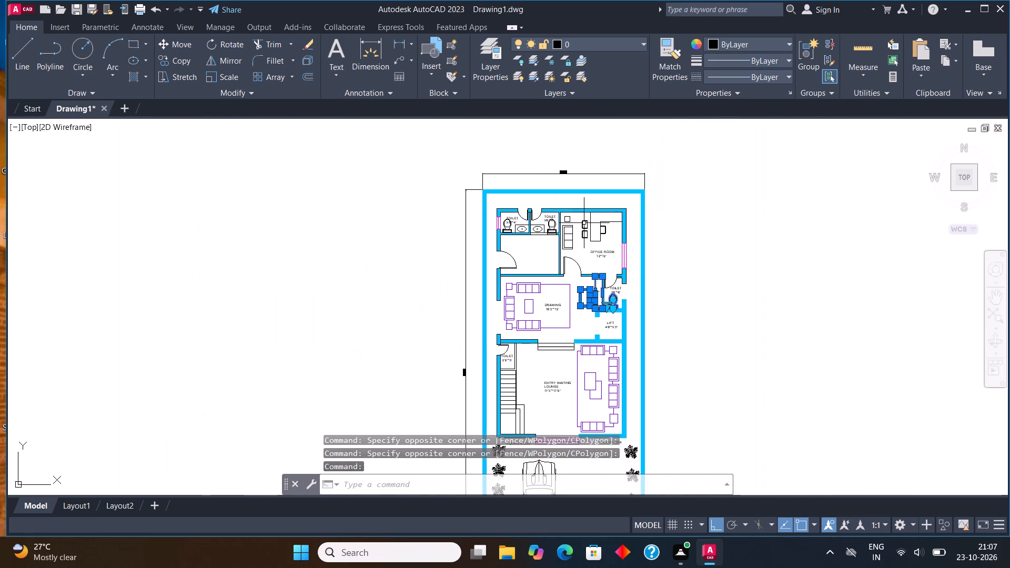
{"action": "scroll", "coordinate": [593, 221], "scroll_direction": "up", "scroll_amount": 4}
{"action": "left_click", "coordinate": [674, 361]}
{"action": "left_click", "coordinate": [501, 181]}
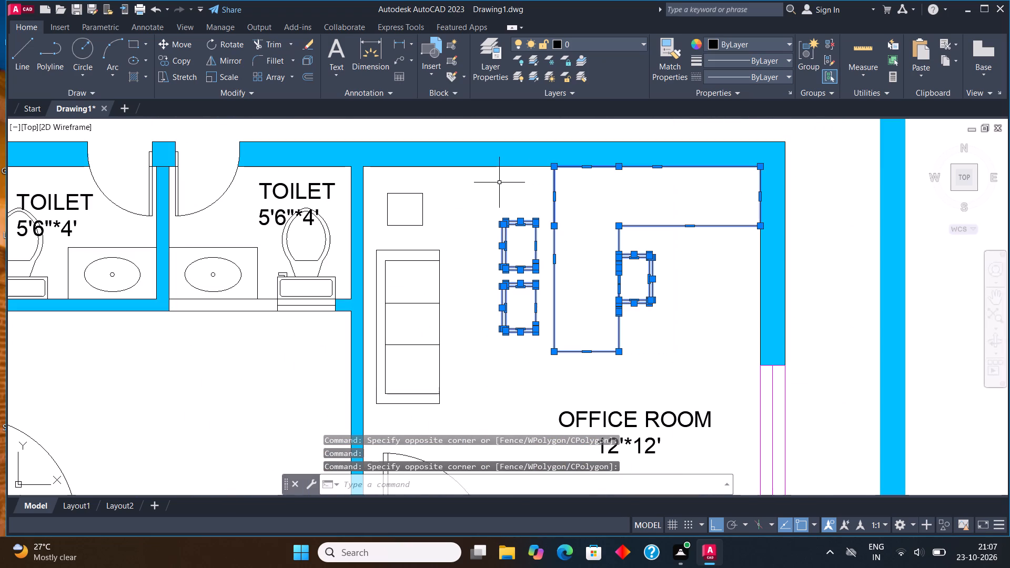
{"action": "left_click_drag", "start_coordinate": [472, 382], "coordinate": [469, 373]}
{"action": "left_click", "coordinate": [382, 182]}
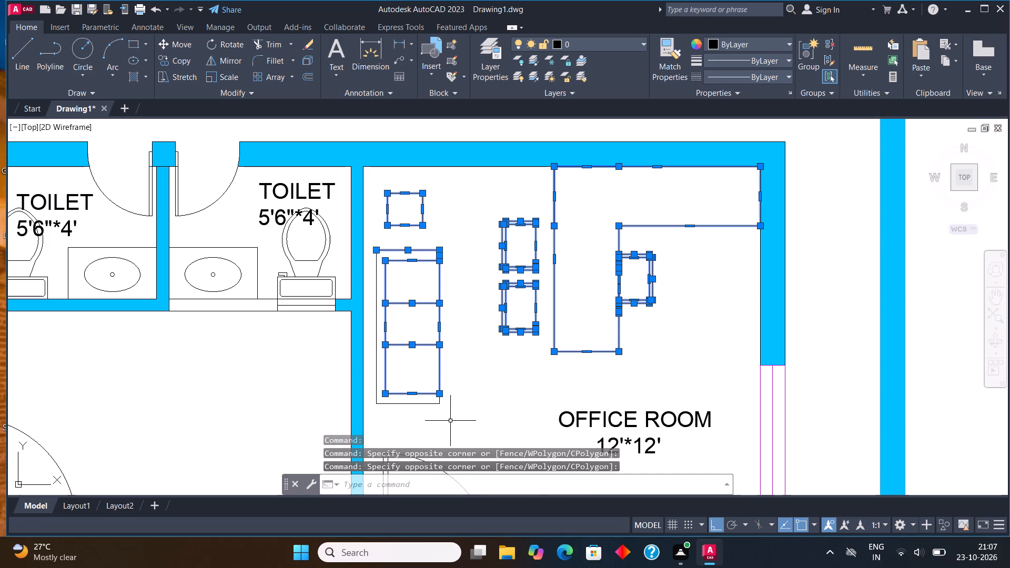
{"action": "left_click_drag", "start_coordinate": [452, 421], "coordinate": [450, 415]}
{"action": "left_click", "coordinate": [371, 250]}
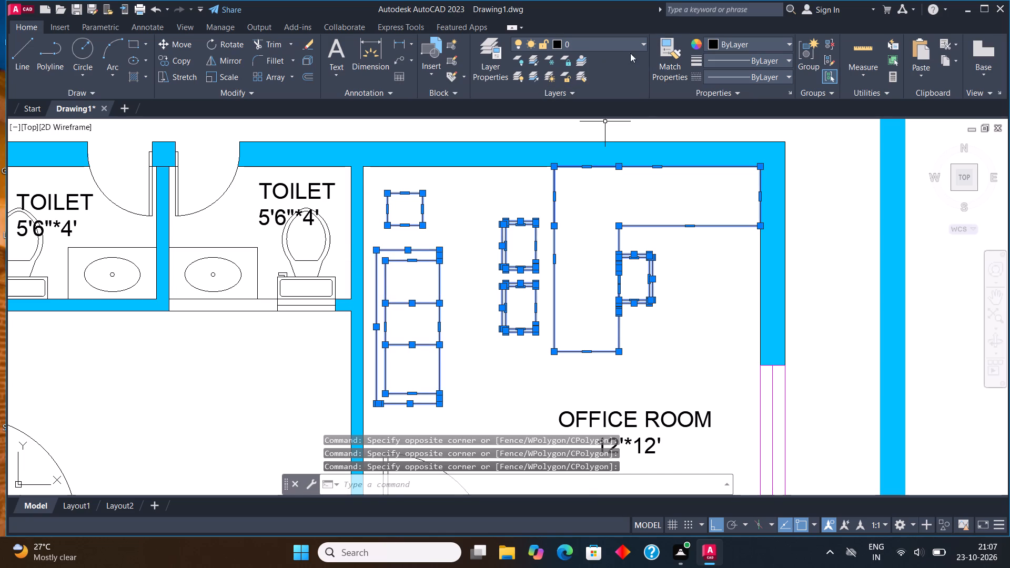
{"action": "left_click", "coordinate": [620, 50]}
{"action": "left_click", "coordinate": [601, 106]}
{"action": "key", "text": "Escape"}
Move the WCs, wash basins and counters in the two rear 5'6"*4' toilets to the FUR layer.
{"action": "scroll", "coordinate": [594, 244], "scroll_direction": "down", "scroll_amount": 2}
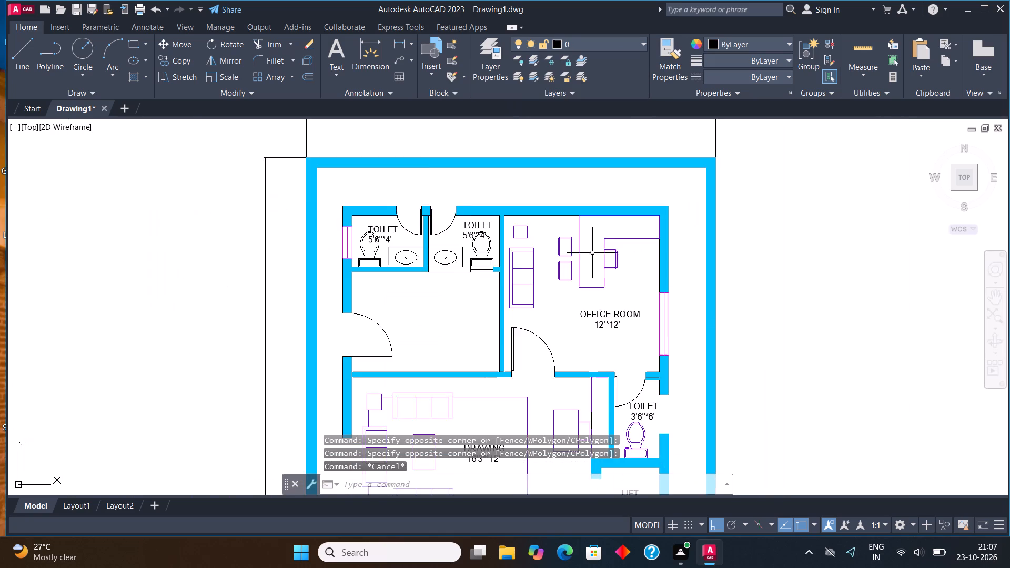
{"action": "scroll", "coordinate": [494, 267], "scroll_direction": "up", "scroll_amount": 2}
{"action": "left_click", "coordinate": [470, 250]}
{"action": "left_click", "coordinate": [459, 235]}
{"action": "left_click", "coordinate": [401, 222]}
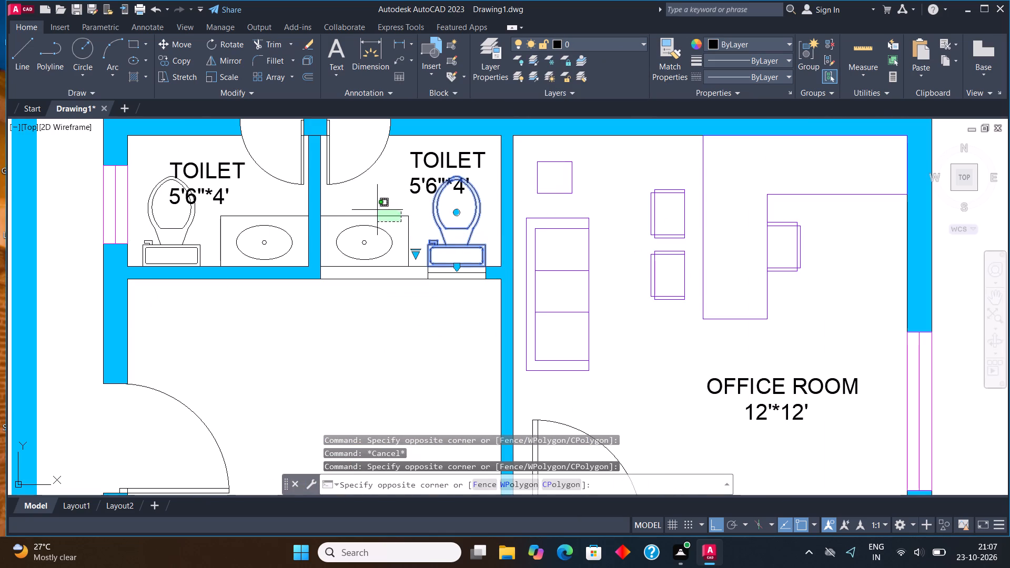
{"action": "left_click", "coordinate": [368, 244]}
{"action": "left_click", "coordinate": [368, 207]}
{"action": "left_click", "coordinate": [361, 242]}
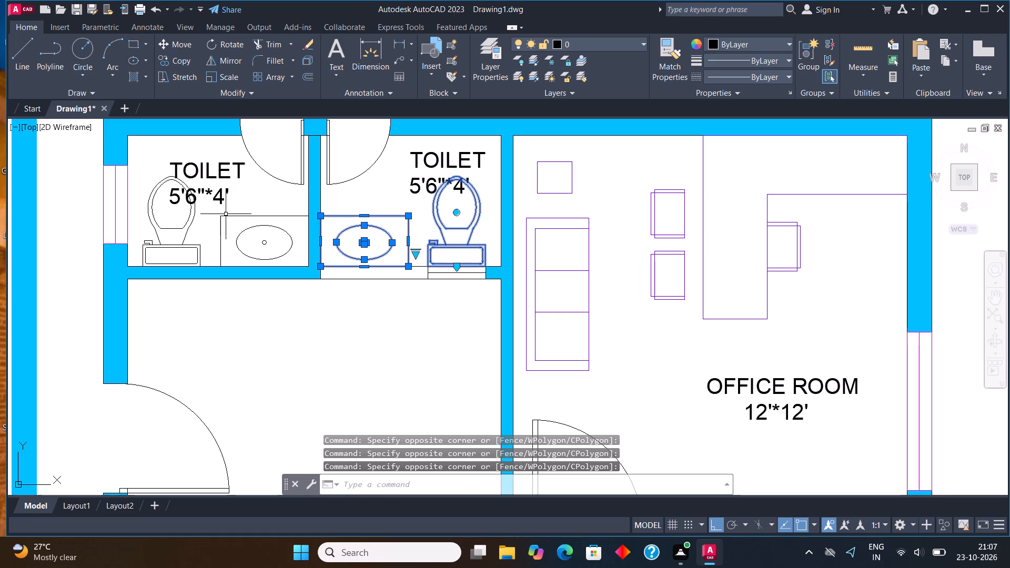
{"action": "left_click", "coordinate": [281, 200]}
{"action": "left_click", "coordinate": [252, 256]}
{"action": "left_click", "coordinate": [188, 247]}
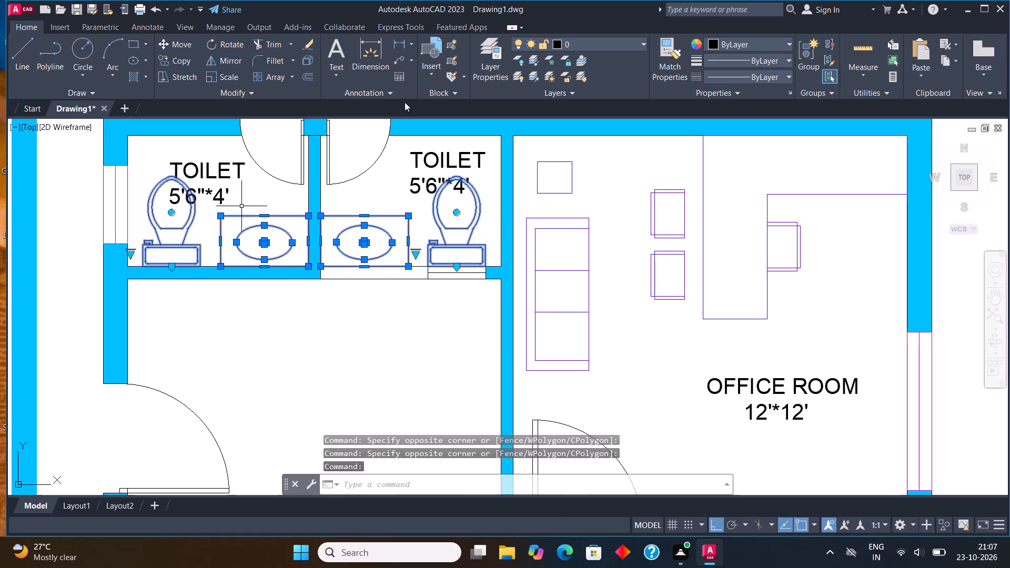
{"action": "left_click", "coordinate": [593, 40]}
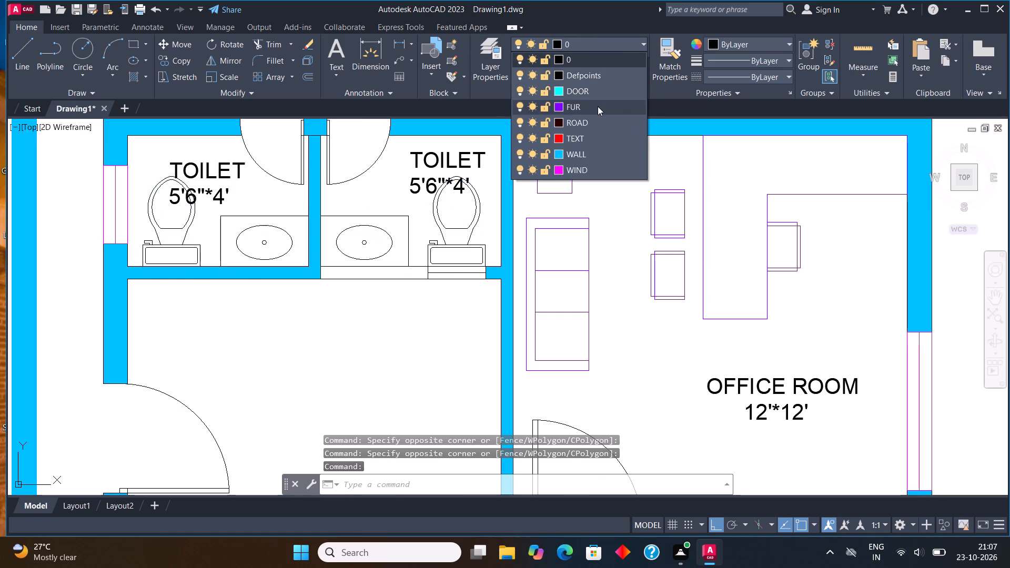
{"action": "left_click", "coordinate": [598, 106]}
{"action": "key", "text": "Escape"}
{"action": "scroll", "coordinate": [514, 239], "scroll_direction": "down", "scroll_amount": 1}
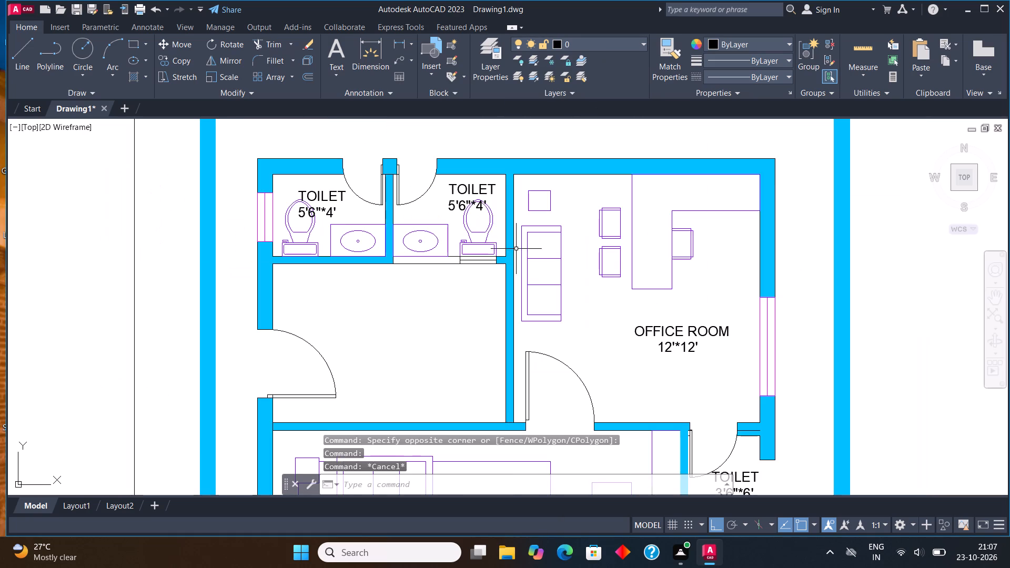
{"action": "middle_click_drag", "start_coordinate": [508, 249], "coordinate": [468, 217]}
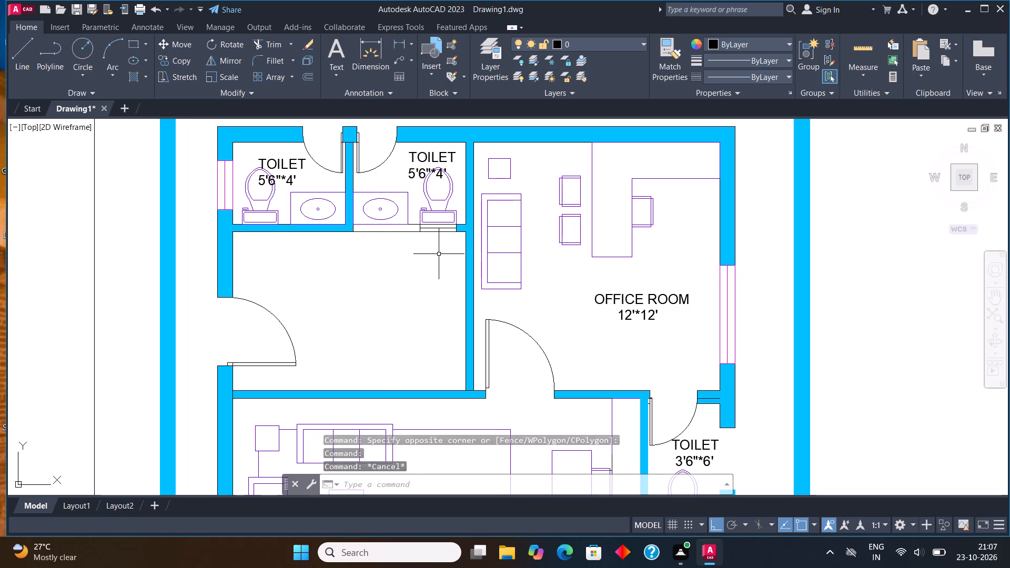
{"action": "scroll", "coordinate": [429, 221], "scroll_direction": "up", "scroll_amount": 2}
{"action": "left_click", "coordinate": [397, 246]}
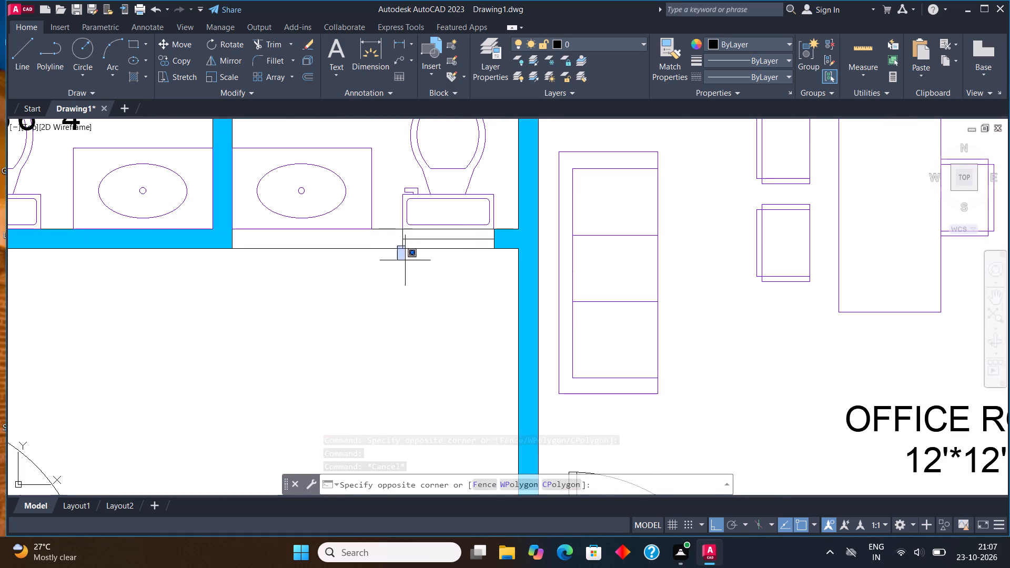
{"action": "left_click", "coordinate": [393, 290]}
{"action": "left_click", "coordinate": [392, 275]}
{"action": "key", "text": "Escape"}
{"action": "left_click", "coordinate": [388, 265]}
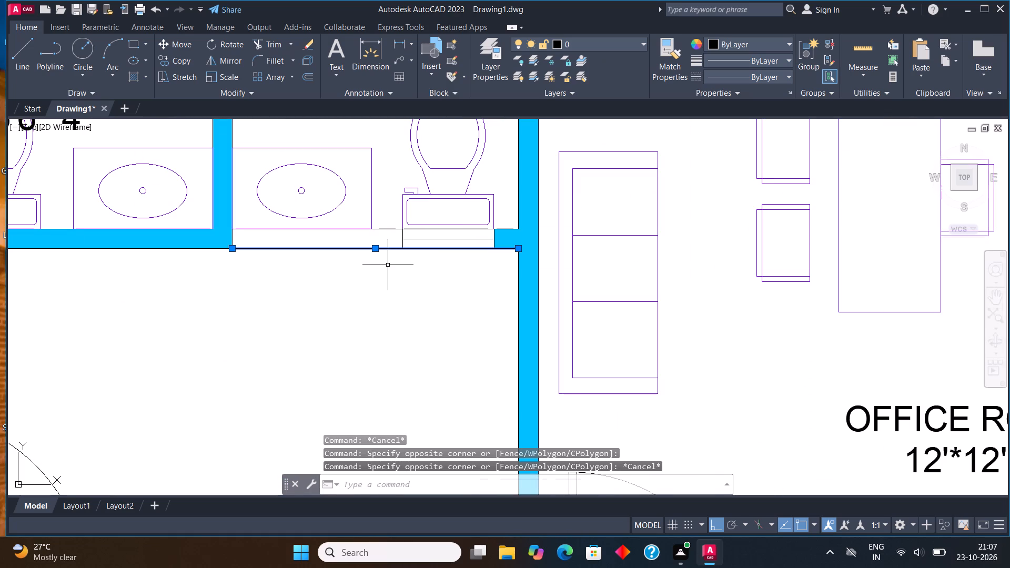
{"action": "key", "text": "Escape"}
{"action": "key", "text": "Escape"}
Move the small window behind the WC of the rear toilet beside the office room to the WIND layer.
{"action": "left_click_drag", "start_coordinate": [387, 260], "coordinate": [390, 253]}
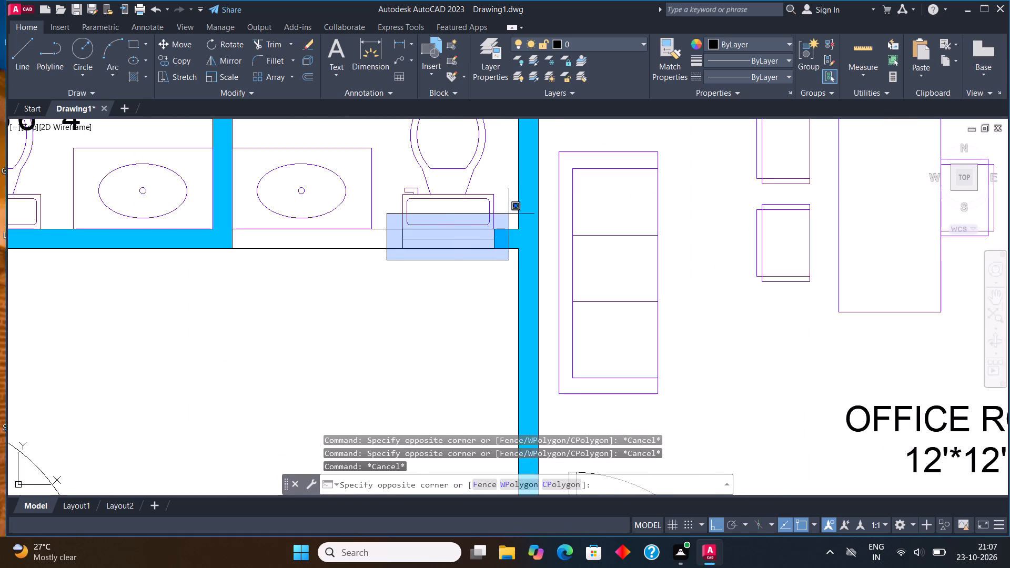
{"action": "left_click", "coordinate": [502, 224]}
{"action": "left_click", "coordinate": [599, 48]}
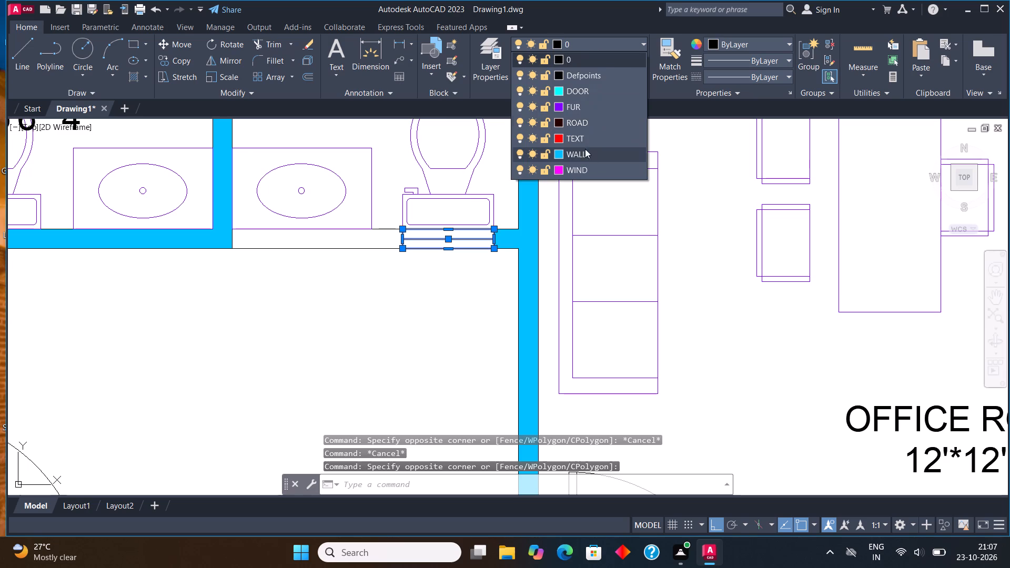
{"action": "left_click", "coordinate": [588, 165]}
{"action": "scroll", "coordinate": [498, 235], "scroll_direction": "down", "scroll_amount": 3}
{"action": "key", "text": "Escape"}
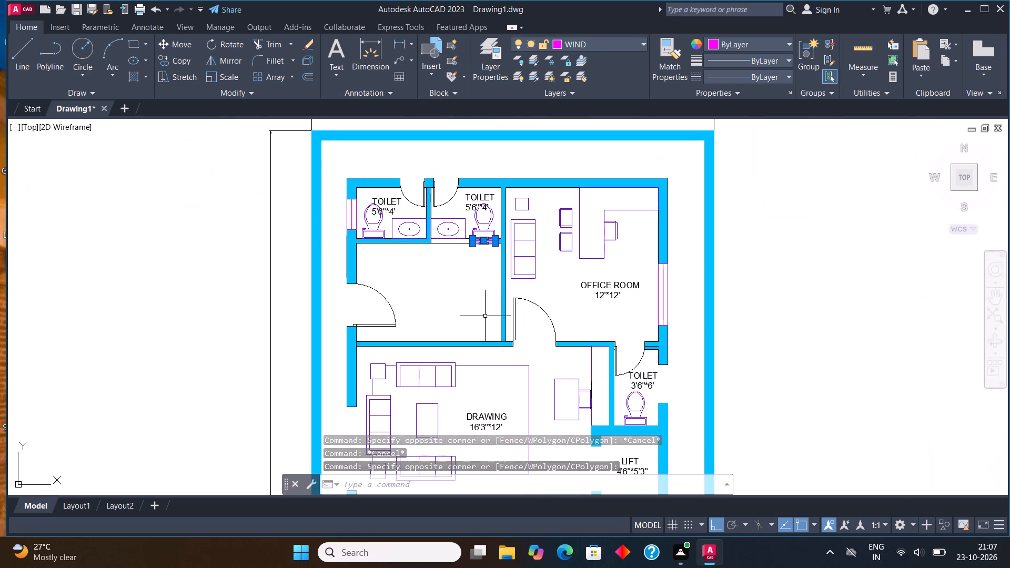
{"action": "middle_click_drag", "start_coordinate": [485, 316], "coordinate": [474, 310]}
{"action": "key", "text": "Escape"}
Move the step lines in the opening between the drawing room and the entry waiting lounge to the WIND layer.
{"action": "middle_click_drag", "start_coordinate": [565, 342], "coordinate": [534, 200]}
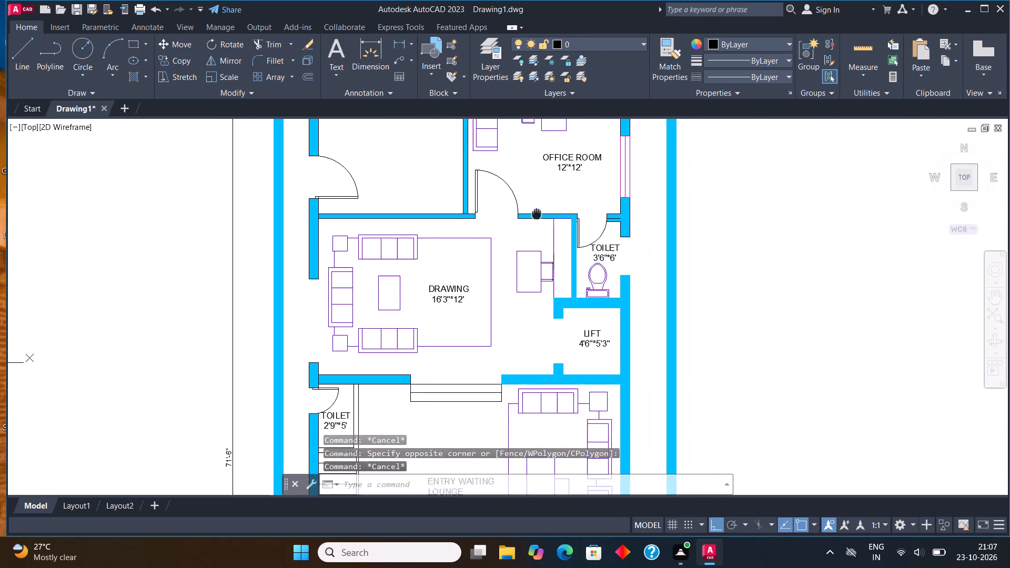
{"action": "middle_click_drag", "start_coordinate": [534, 200], "coordinate": [530, 187]}
{"action": "scroll", "coordinate": [591, 284], "scroll_direction": "down", "scroll_amount": 1}
{"action": "middle_click_drag", "start_coordinate": [601, 351], "coordinate": [552, 270]}
{"action": "middle_click_drag", "start_coordinate": [533, 245], "coordinate": [541, 249]}
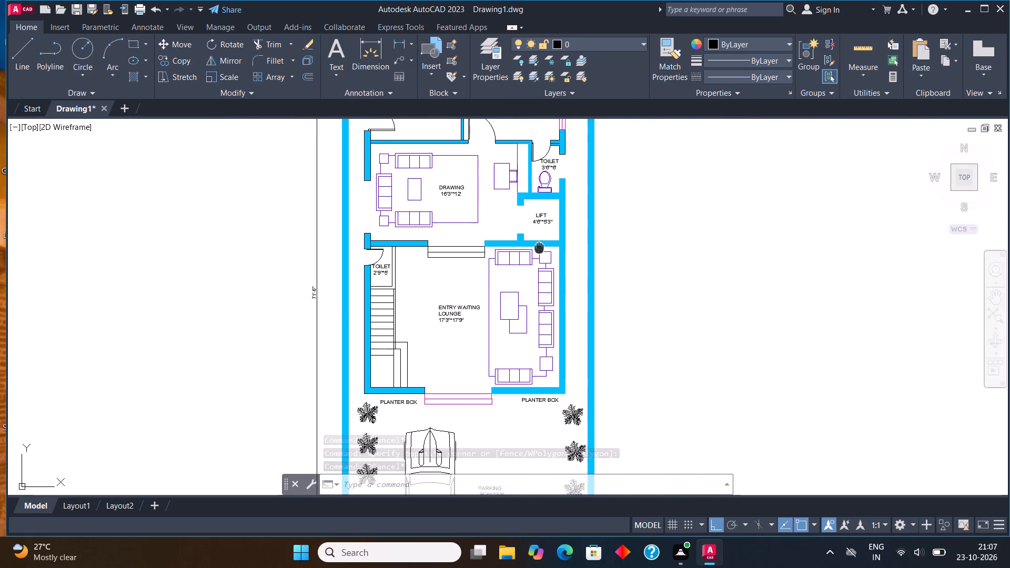
{"action": "middle_click_drag", "start_coordinate": [541, 249], "coordinate": [554, 303]}
{"action": "scroll", "coordinate": [474, 302], "scroll_direction": "up", "scroll_amount": 3}
{"action": "left_click_drag", "start_coordinate": [497, 381], "coordinate": [492, 370]}
{"action": "left_click", "coordinate": [468, 267]}
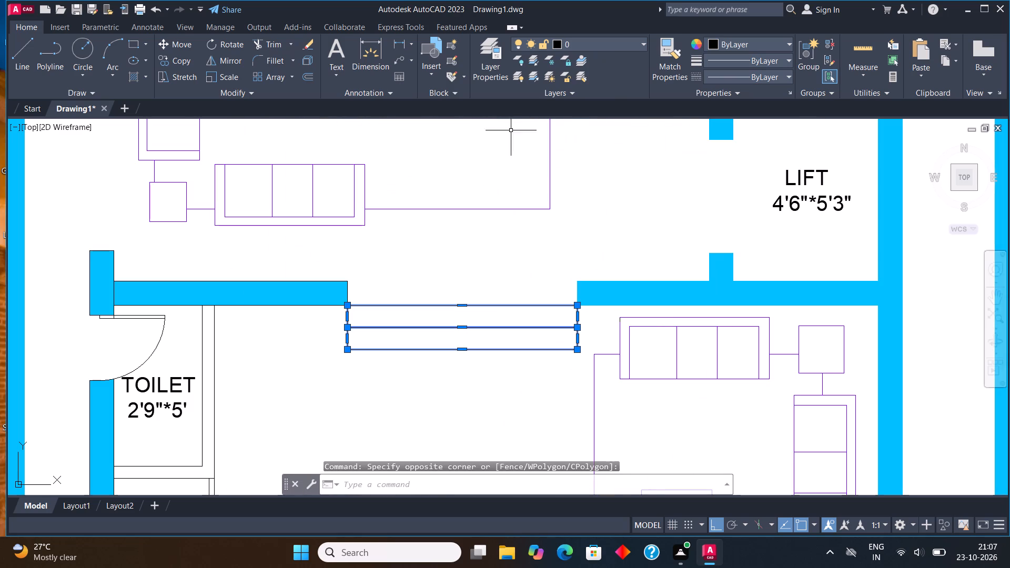
{"action": "left_click", "coordinate": [611, 44]}
{"action": "left_click", "coordinate": [603, 168]}
{"action": "key", "text": "Escape"}
Select all doors similar to the rear toilet door and move them to the DOOR layer.
{"action": "scroll", "coordinate": [415, 337], "scroll_direction": "down", "scroll_amount": 3}
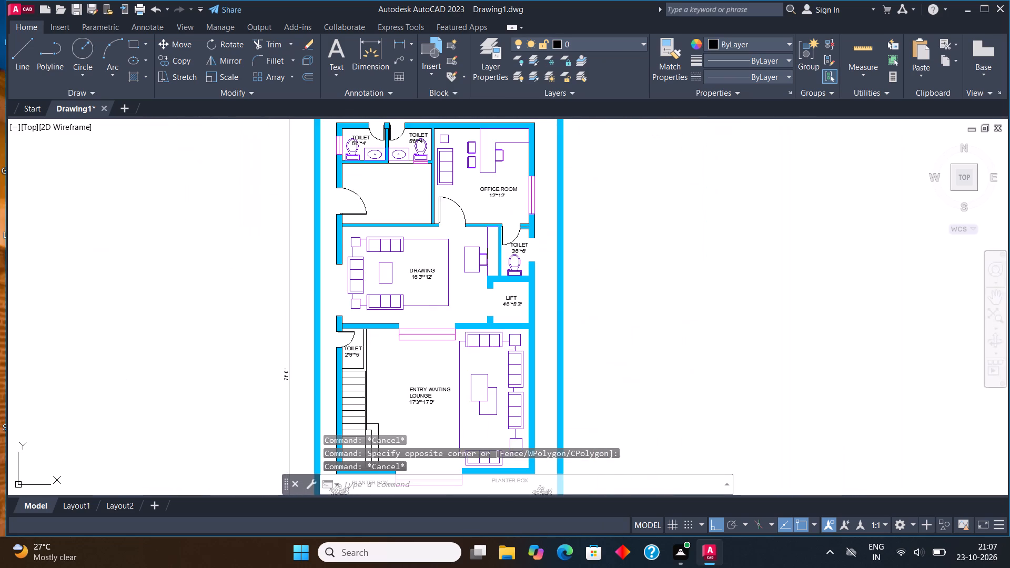
{"action": "middle_click_drag", "start_coordinate": [488, 251], "coordinate": [503, 305]}
{"action": "scroll", "coordinate": [414, 190], "scroll_direction": "up", "scroll_amount": 3}
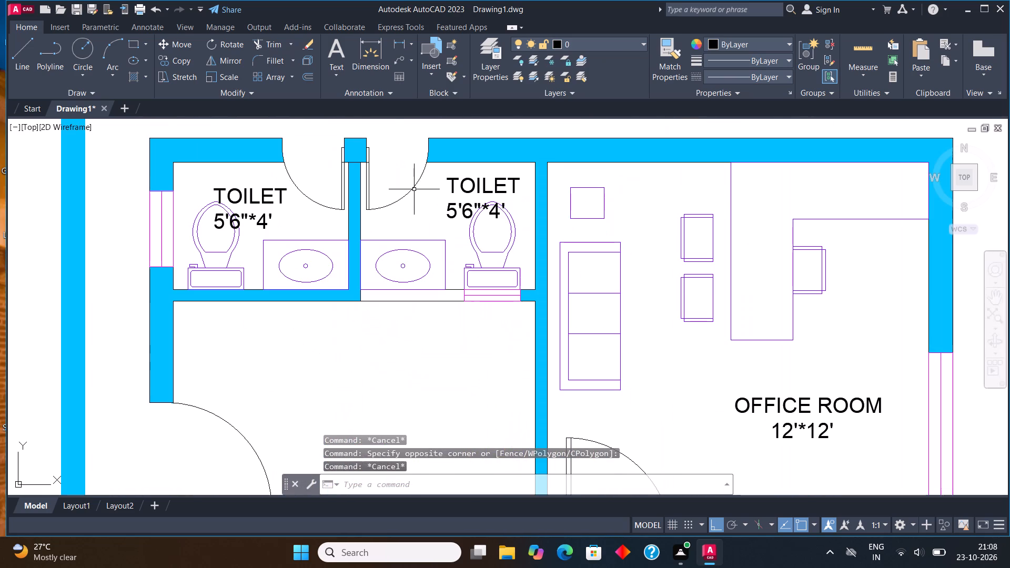
{"action": "left_click", "coordinate": [414, 189]}
{"action": "right_click", "coordinate": [414, 189]}
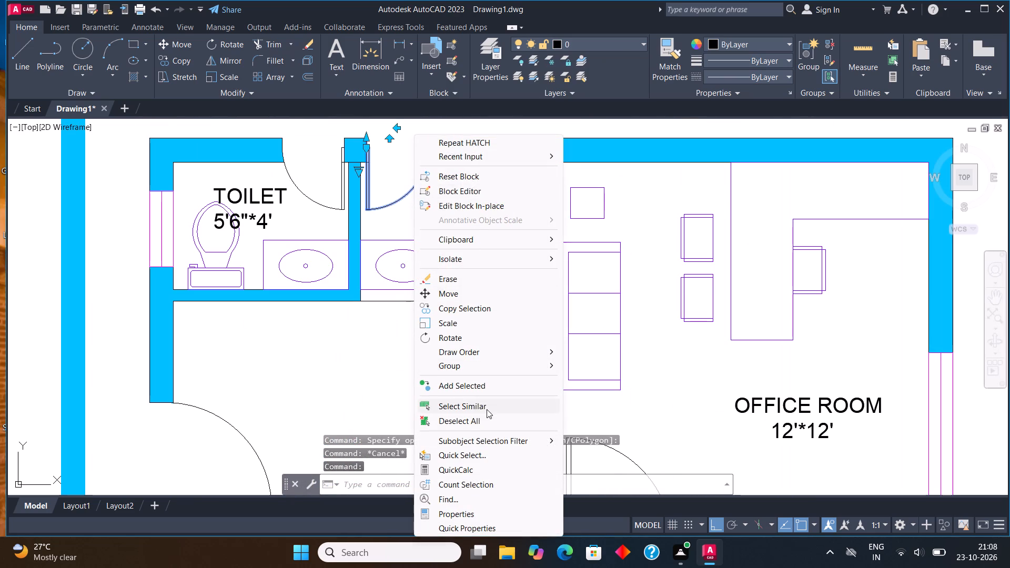
{"action": "left_click", "coordinate": [486, 411]}
{"action": "left_click", "coordinate": [617, 42]}
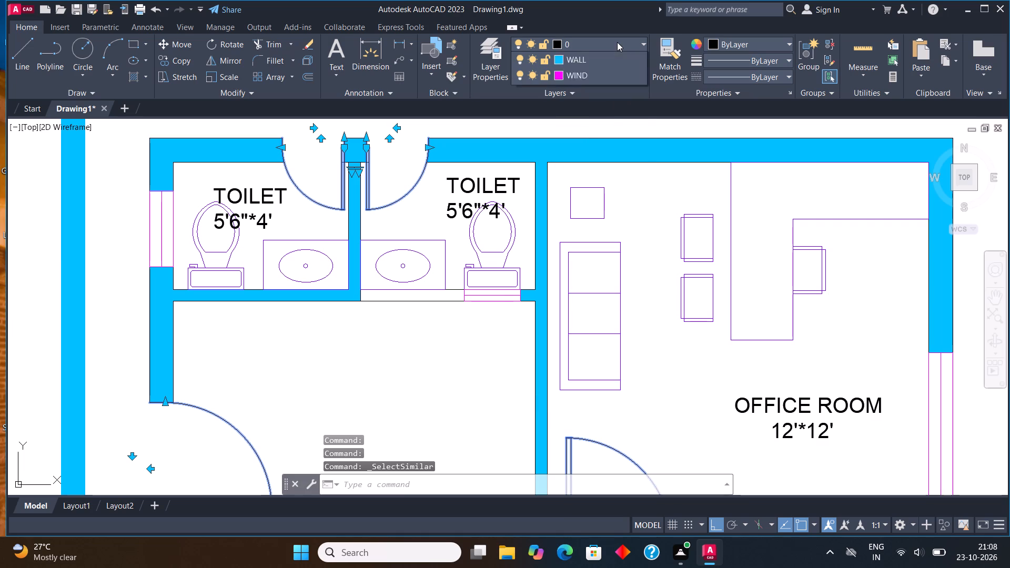
{"action": "left_click", "coordinate": [600, 93]}
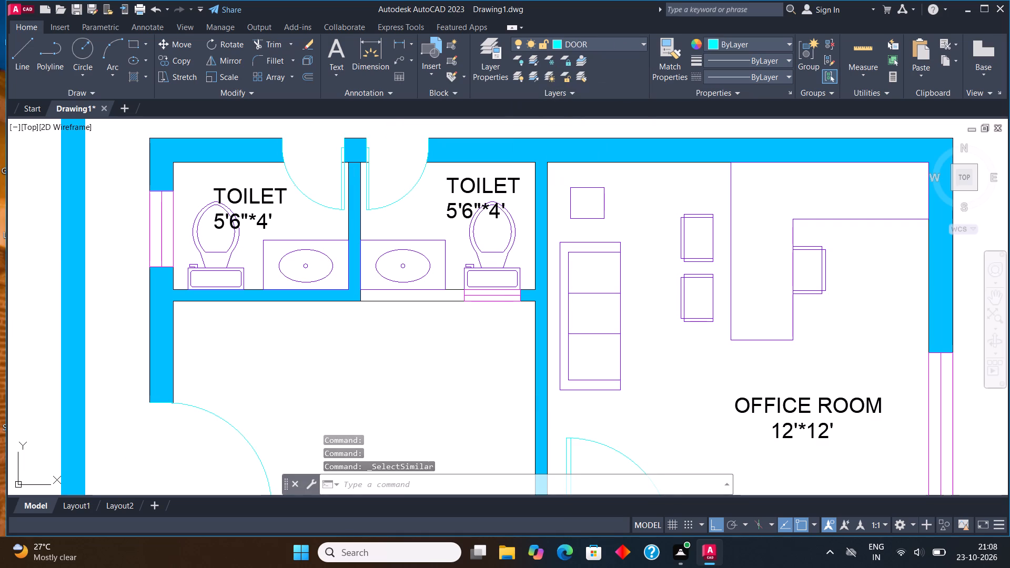
{"action": "scroll", "coordinate": [372, 240], "scroll_direction": "down", "scroll_amount": 1}
{"action": "key", "text": "Escape"}
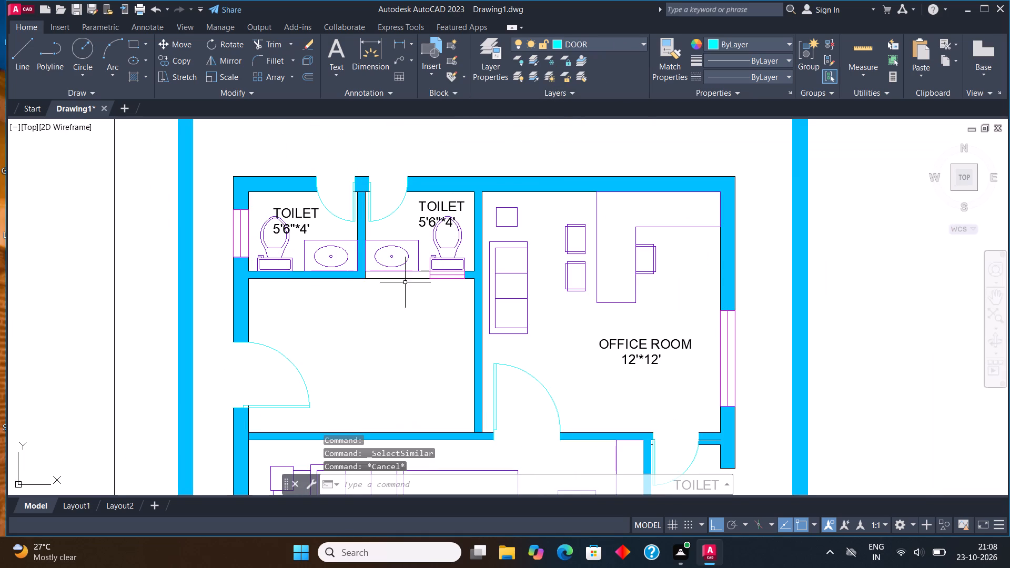
Create a new layer named TREE and set its colour to index colour 112.
{"action": "middle_click_drag", "start_coordinate": [465, 298], "coordinate": [453, 215]}
{"action": "scroll", "coordinate": [451, 221], "scroll_direction": "down", "scroll_amount": 1}
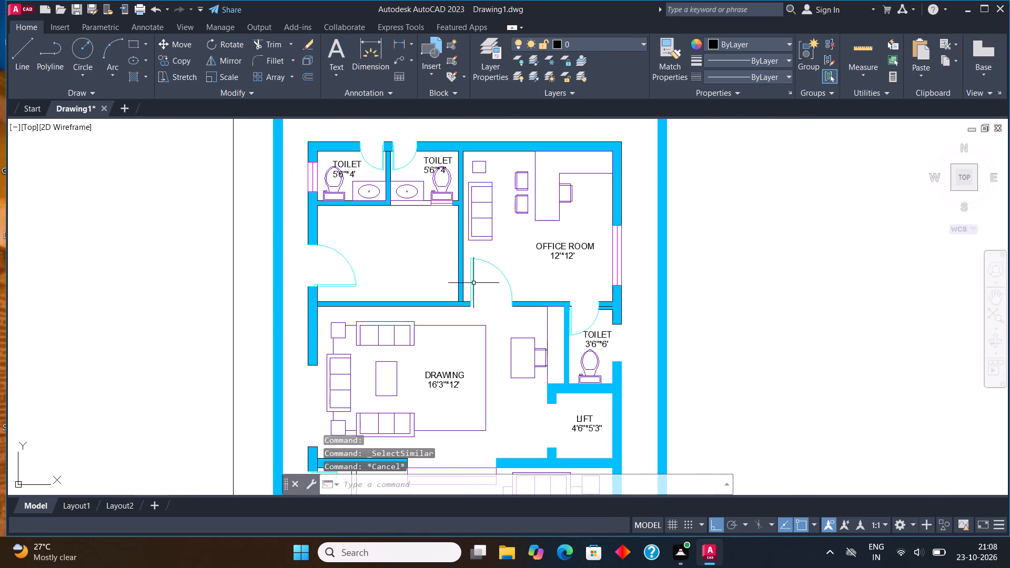
{"action": "scroll", "coordinate": [490, 297], "scroll_direction": "down", "scroll_amount": 1}
{"action": "middle_click_drag", "start_coordinate": [531, 382], "coordinate": [504, 197]}
{"action": "middle_click_drag", "start_coordinate": [510, 358], "coordinate": [517, 241]}
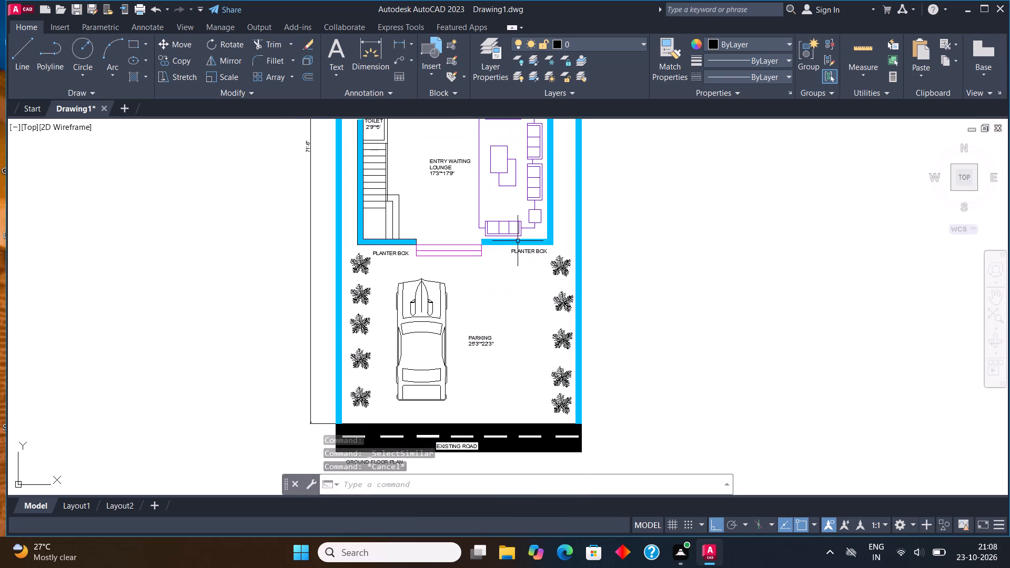
{"action": "left_click", "coordinate": [602, 43]}
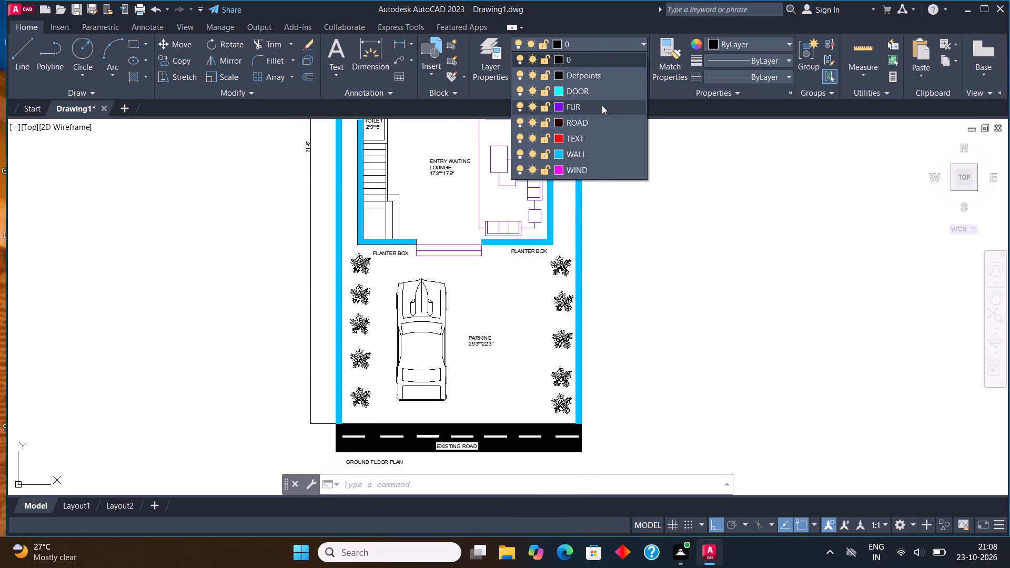
{"action": "key", "text": "Escape"}
{"action": "left_click", "coordinate": [489, 45]}
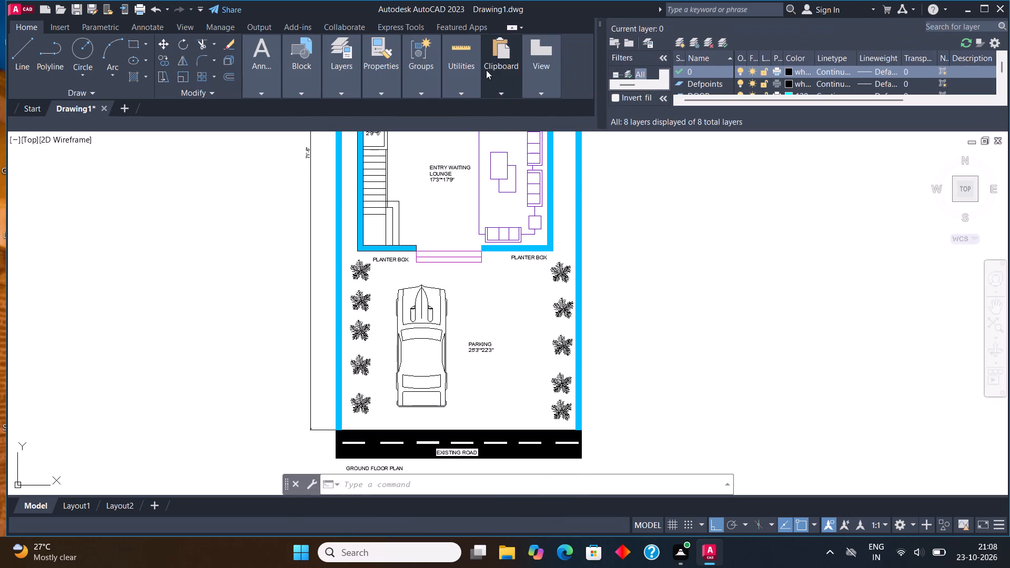
{"action": "left_click", "coordinate": [681, 42]}
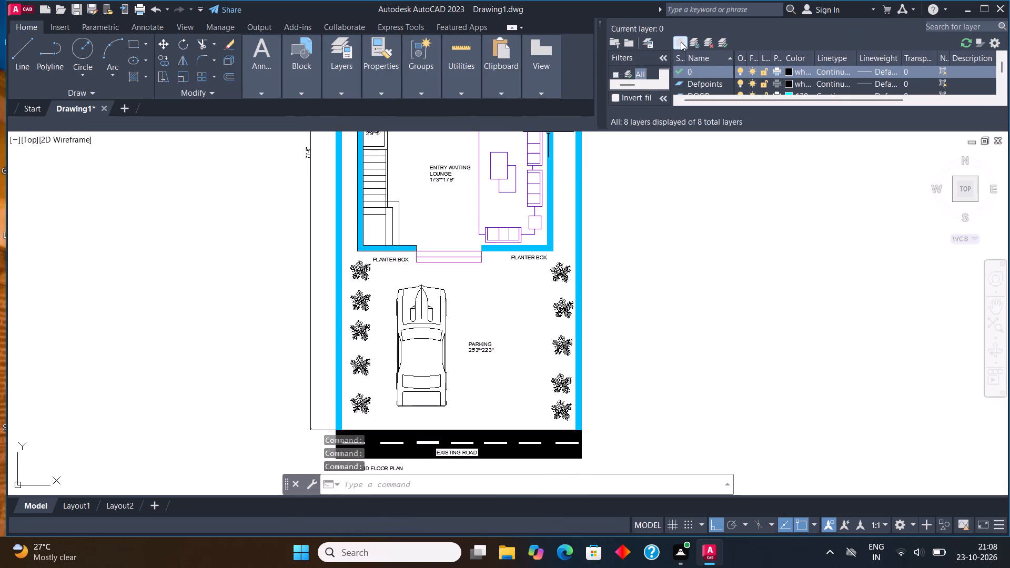
{"action": "type", "text": "TREE"}
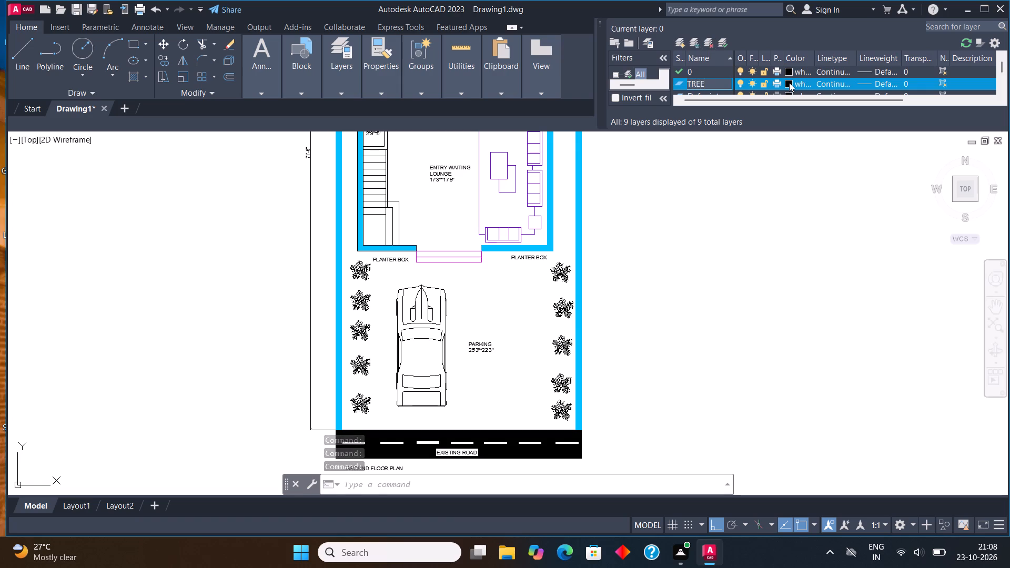
{"action": "left_click", "coordinate": [789, 83]}
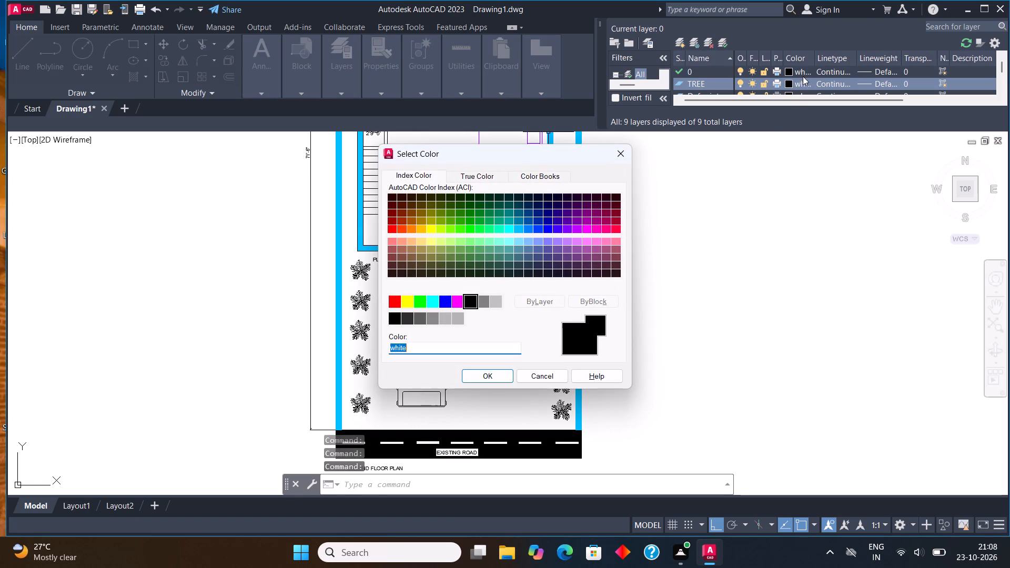
{"action": "left_click", "coordinate": [487, 221]}
{"action": "left_click", "coordinate": [496, 379]}
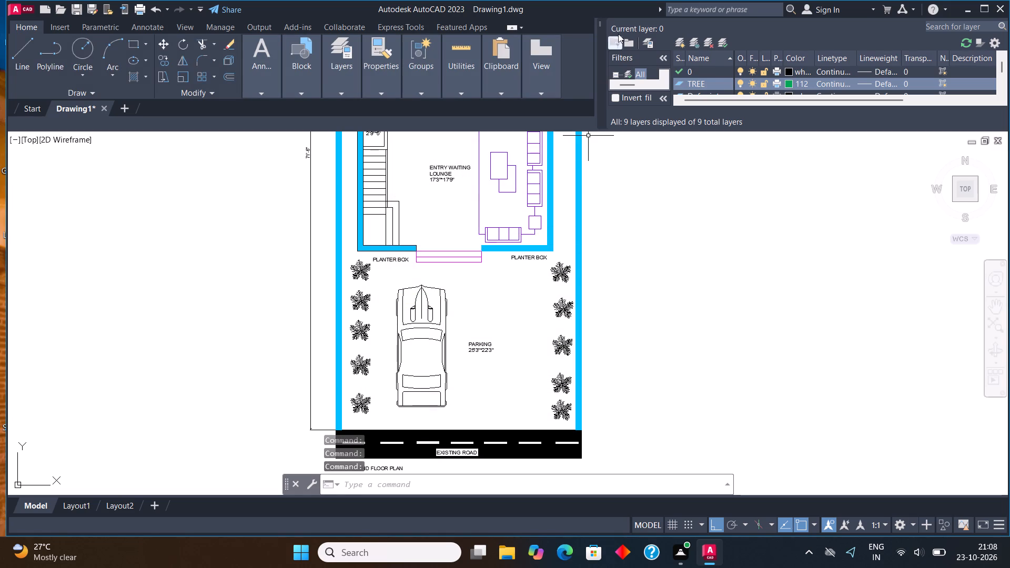
Select all trees similar to the one along the parking boundary and move them to the TREE layer.
{"action": "left_click", "coordinate": [601, 23]}
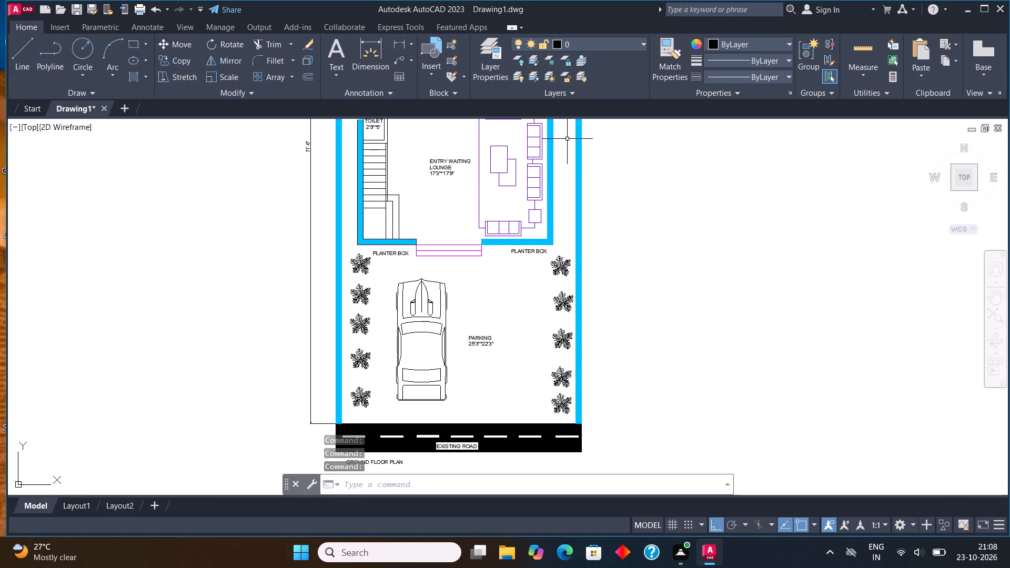
{"action": "left_click", "coordinate": [559, 263]}
{"action": "right_click", "coordinate": [559, 263]}
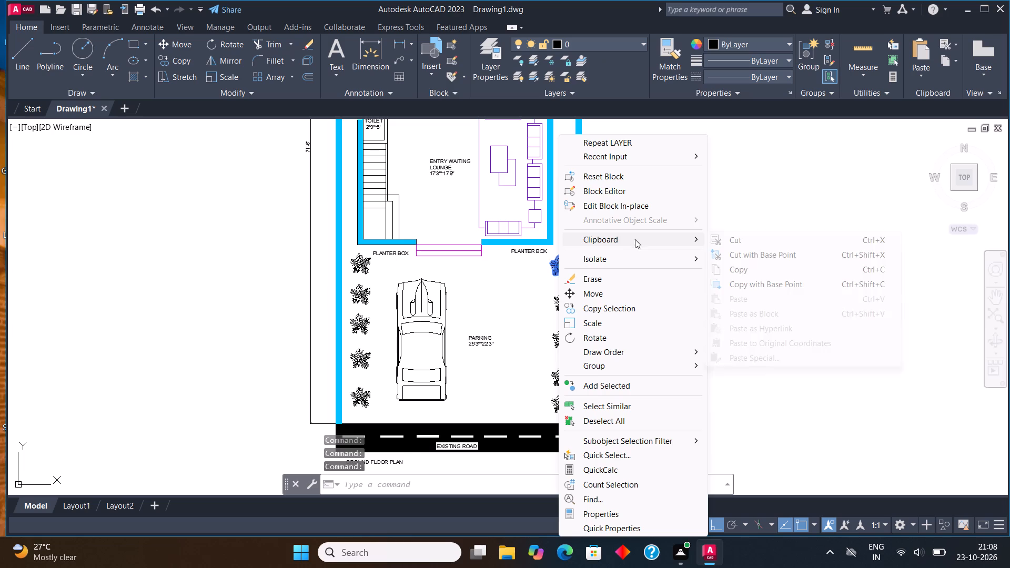
{"action": "left_click", "coordinate": [626, 404]}
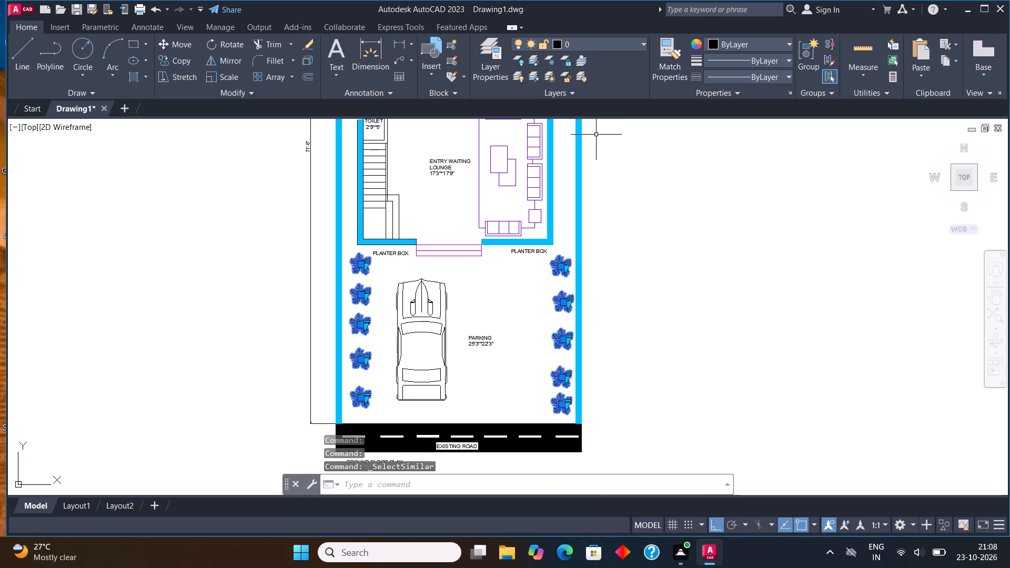
{"action": "left_click", "coordinate": [594, 44]}
{"action": "left_click", "coordinate": [601, 158]}
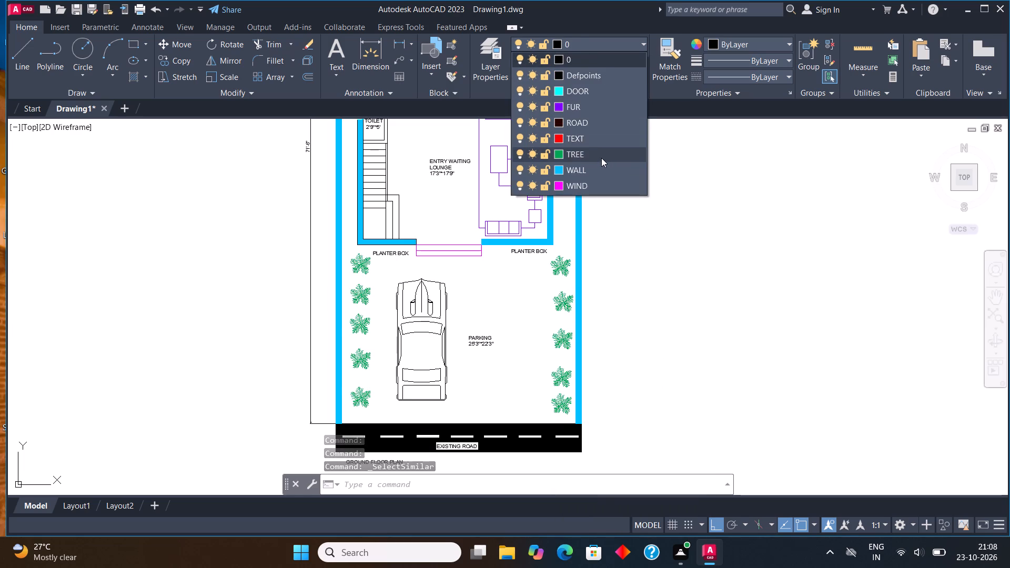
{"action": "key", "text": "Escape"}
Move the car in the parking area to the FUR layer.
{"action": "left_click", "coordinate": [456, 320]}
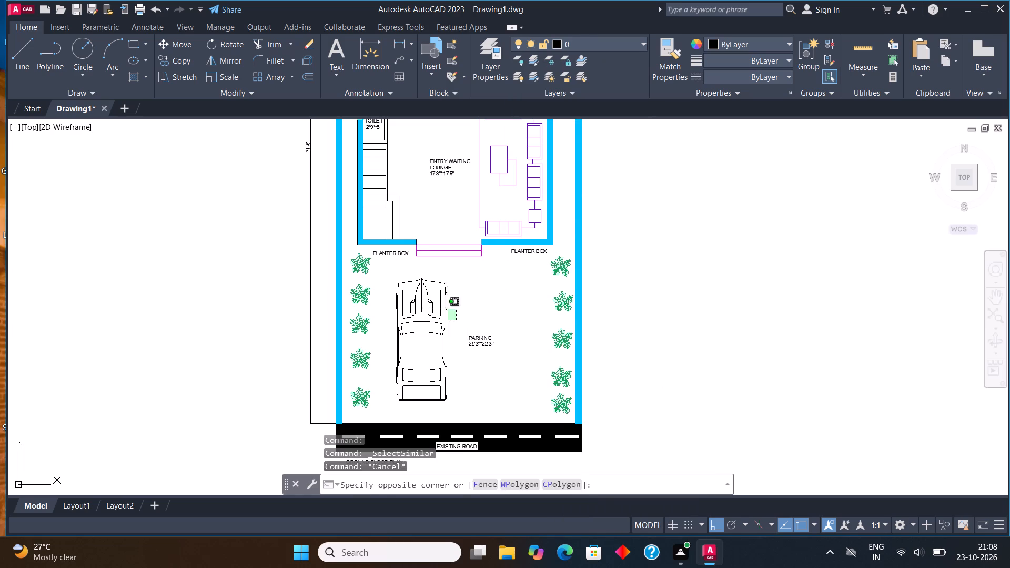
{"action": "left_click", "coordinate": [436, 292]}
{"action": "left_click", "coordinate": [616, 42]}
{"action": "left_click", "coordinate": [599, 108]}
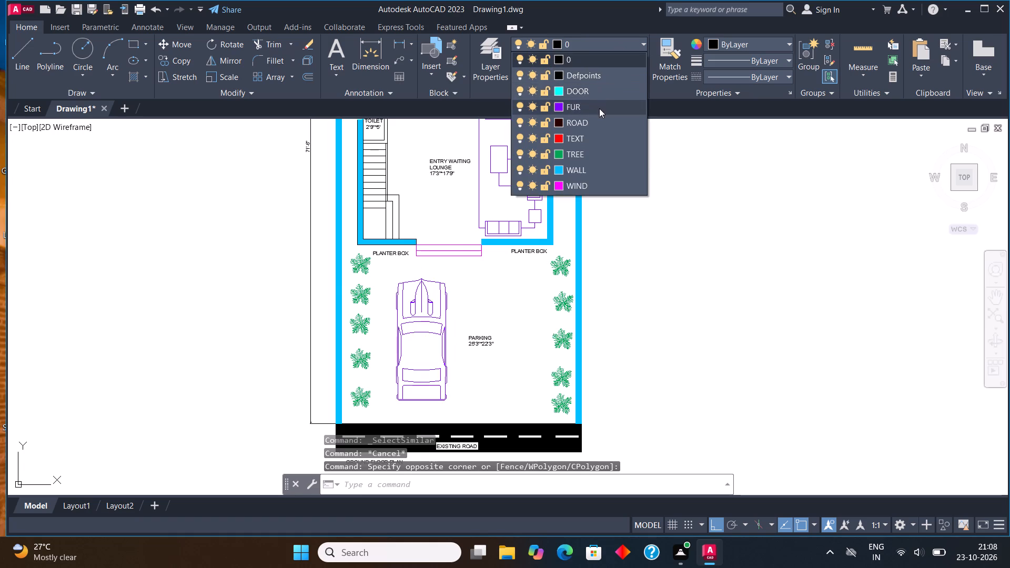
{"action": "key", "text": "Escape"}
{"action": "key", "text": "Escape"}
Select all text labels similar to the PARKING label and move them to the TEXT layer.
{"action": "left_click", "coordinate": [481, 346]}
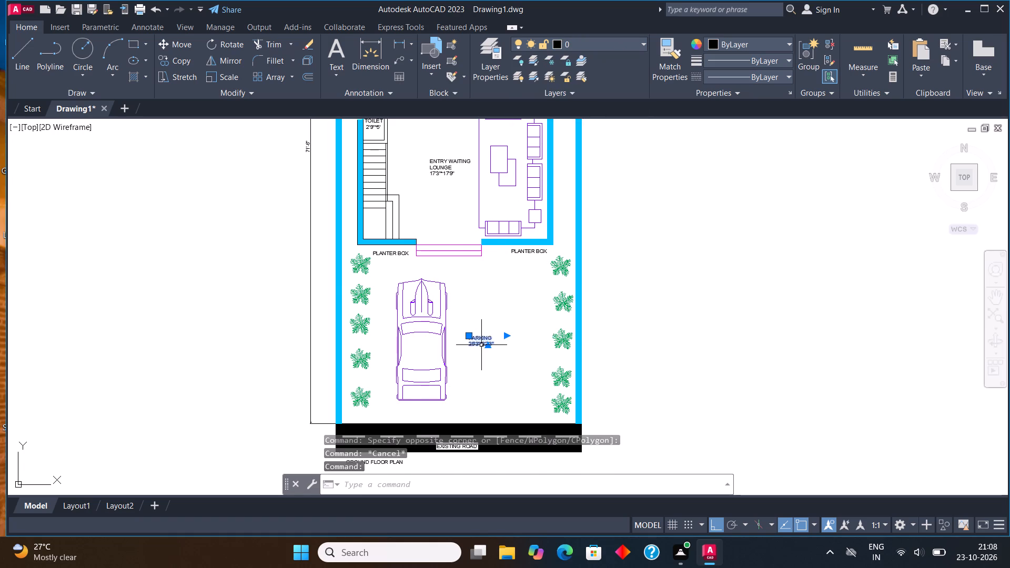
{"action": "right_click", "coordinate": [480, 345]}
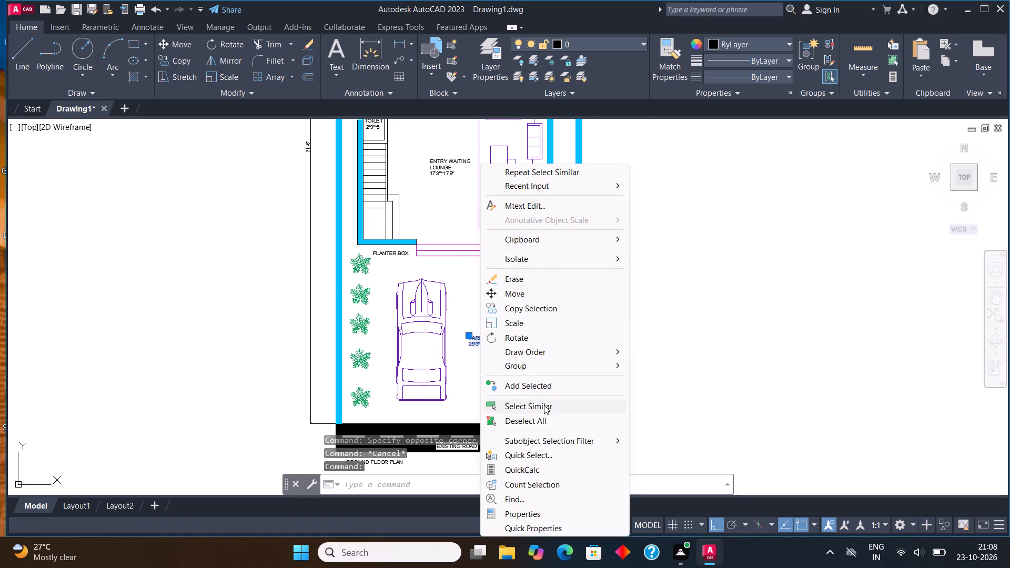
{"action": "left_click", "coordinate": [544, 405]}
{"action": "left_click", "coordinate": [607, 47]}
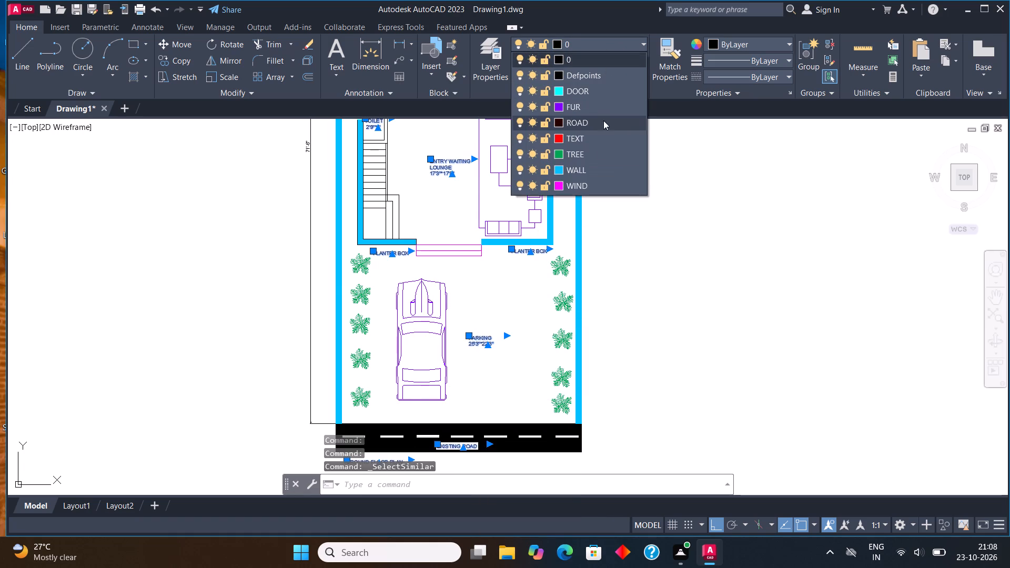
{"action": "left_click", "coordinate": [595, 143]}
{"action": "key", "text": "Escape"}
Move the overall width and length dimensions of the plan to the TEXT layer.
{"action": "middle_click_drag", "start_coordinate": [515, 242], "coordinate": [521, 295]}
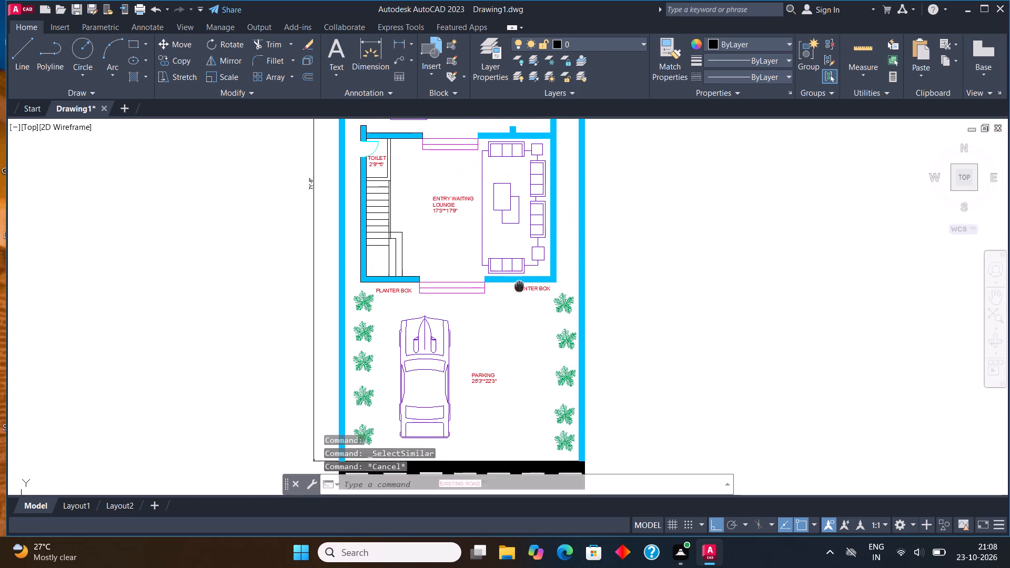
{"action": "middle_click_drag", "start_coordinate": [521, 295], "coordinate": [531, 219]}
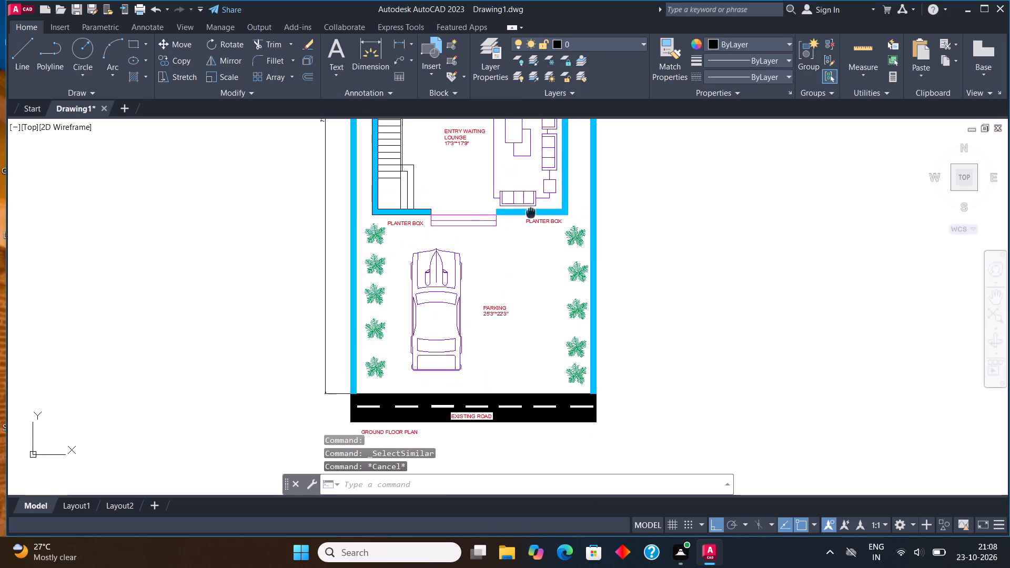
{"action": "middle_click_drag", "start_coordinate": [531, 219], "coordinate": [551, 444]}
{"action": "middle_click_drag", "start_coordinate": [537, 205], "coordinate": [539, 356]}
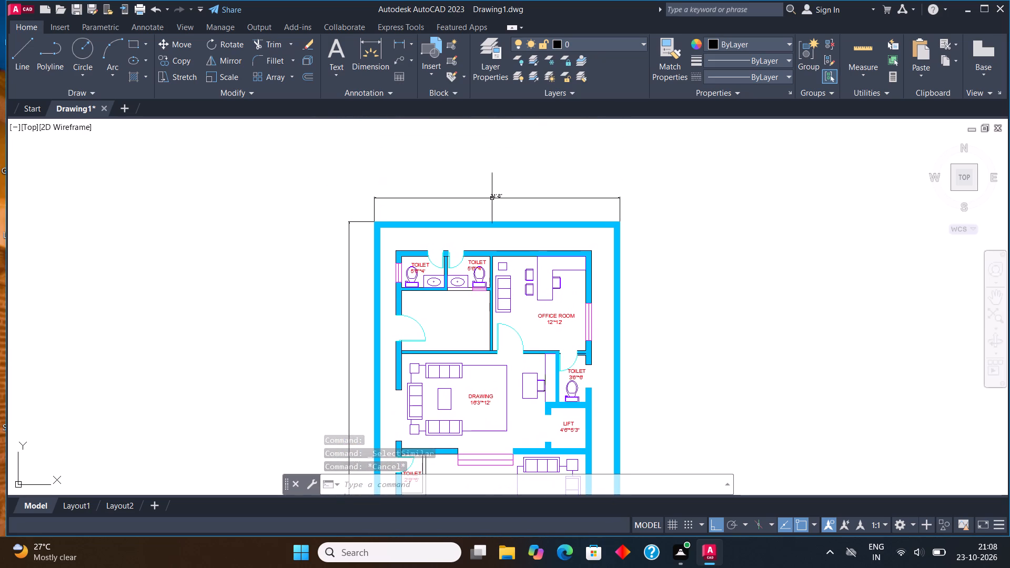
{"action": "left_click", "coordinate": [497, 191]}
{"action": "left_click", "coordinate": [457, 211]}
{"action": "left_click_drag", "start_coordinate": [358, 236], "coordinate": [352, 228]}
{"action": "left_click_drag", "start_coordinate": [321, 209], "coordinate": [327, 206]}
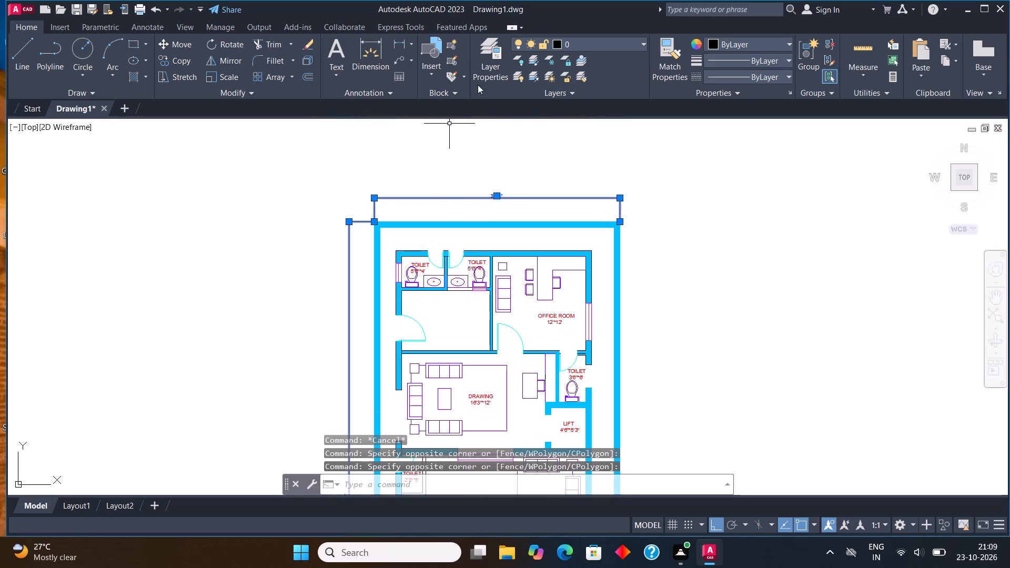
{"action": "left_click", "coordinate": [585, 35]}
{"action": "left_click", "coordinate": [588, 42]}
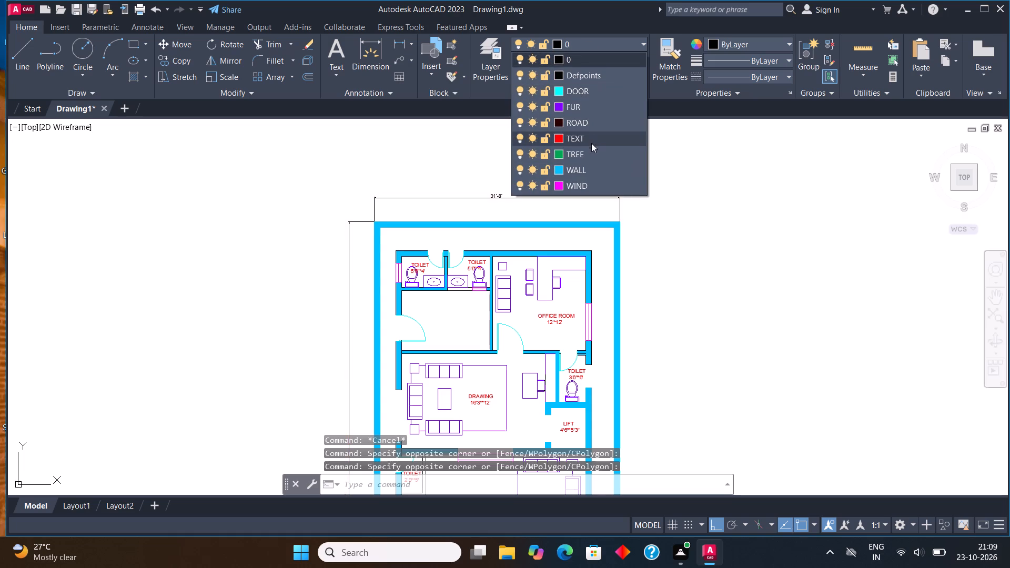
{"action": "left_click", "coordinate": [589, 138]}
{"action": "key", "text": "Escape"}
Copy the TOILET 5'6"*4' label of the rear toilet beside the office room to the empty area outside the plan's length dimension.
{"action": "scroll", "coordinate": [499, 252], "scroll_direction": "up", "scroll_amount": 4}
{"action": "left_click", "coordinate": [388, 297]}
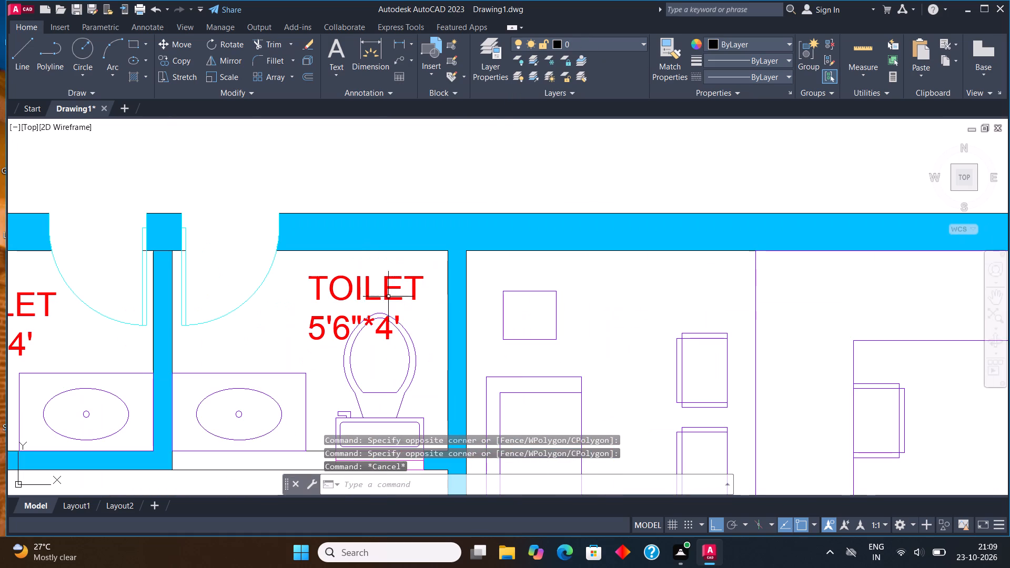
{"action": "left_click", "coordinate": [174, 58]}
{"action": "left_click", "coordinate": [336, 306]}
{"action": "scroll", "coordinate": [541, 255], "scroll_direction": "down", "scroll_amount": 4}
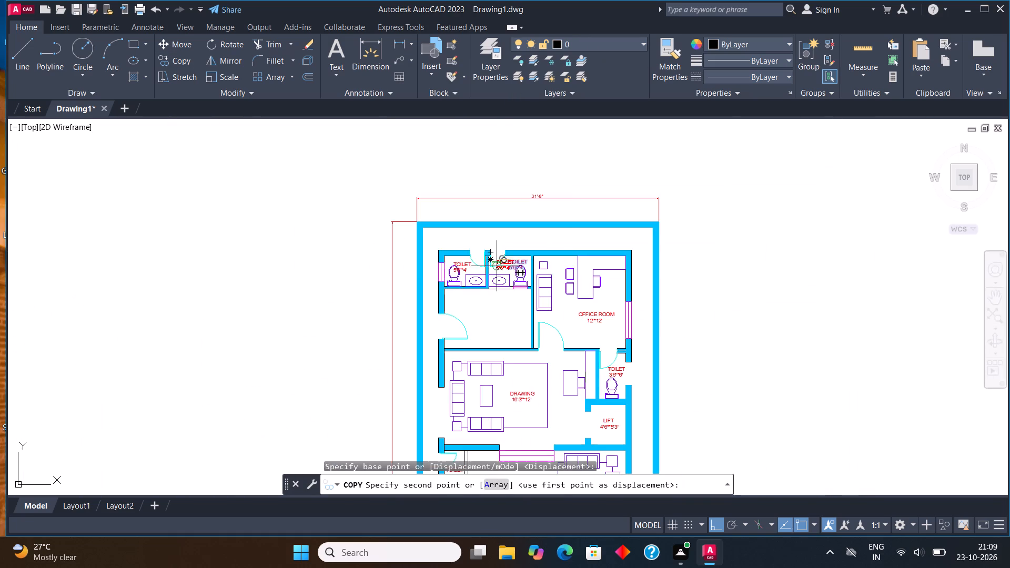
{"action": "scroll", "coordinate": [367, 255], "scroll_direction": "up", "scroll_amount": 3}
{"action": "left_click", "coordinate": [338, 255]}
{"action": "key", "text": "Escape"}
Replace the text of the copied toilet label outside the plan with D.
{"action": "left_click", "coordinate": [363, 281]}
{"action": "right_click", "coordinate": [362, 281]}
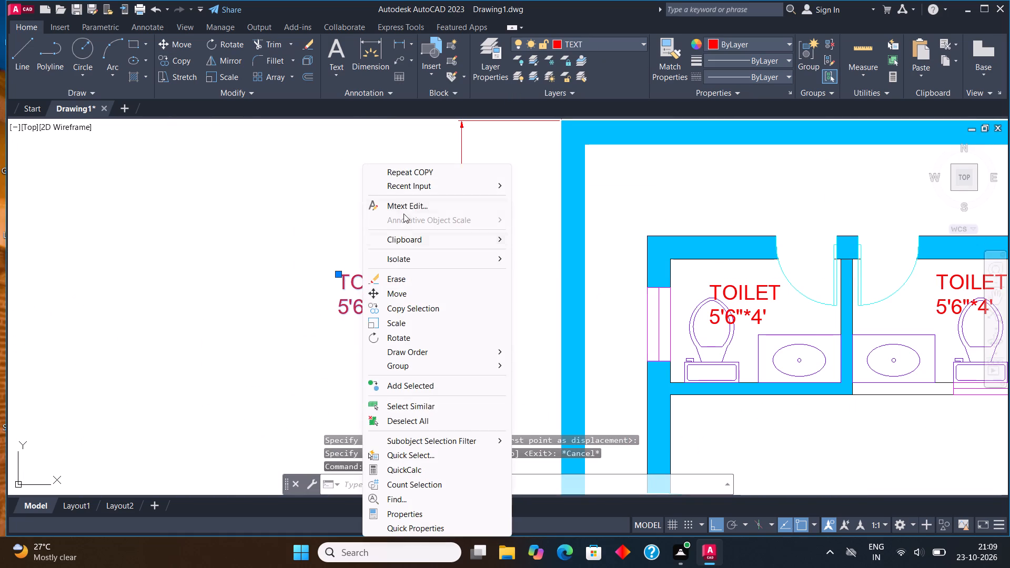
{"action": "left_click", "coordinate": [410, 206]}
{"action": "left_click", "coordinate": [403, 312]}
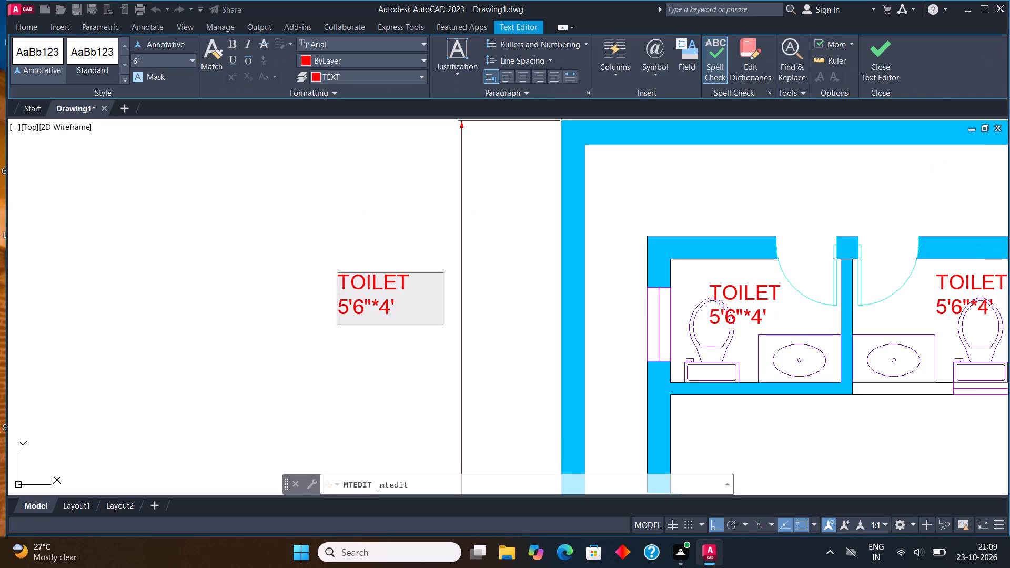
{"action": "key", "text": "BackSpace"}
{"action": "key", "text": "BackSpace"}
{"action": "key", "text": "BackSpace"}
{"action": "key", "text": "BackSpace"}
{"action": "key", "text": "BackSpace"}
{"action": "key", "text": "BackSpace"}
{"action": "key", "text": "BackSpace"}
{"action": "key", "text": "BackSpace"}
{"action": "key", "text": "BackSpace"}
{"action": "key", "text": "BackSpace"}
{"action": "key", "text": "BackSpace"}
{"action": "key", "text": "BackSpace"}
{"action": "key", "text": "BackSpace"}
{"action": "key", "text": "BackSpace"}
{"action": "key", "text": "BackSpace"}
{"action": "key", "text": "BackSpace"}
{"action": "key", "text": "BackSpace"}
{"action": "key", "text": "BackSpace"}
{"action": "key", "text": "BackSpace"}
{"action": "key", "text": "BackSpace"}
{"action": "key", "text": "d"}
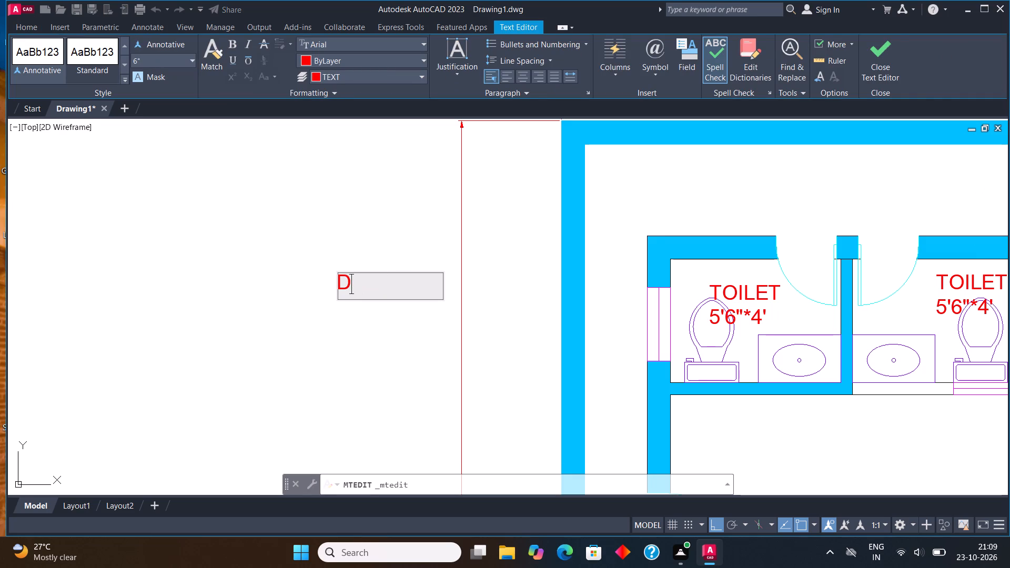
{"action": "left_click", "coordinate": [883, 58]}
Copy the D label twice, placing one copy directly below it and one beside it towards the plan.
{"action": "scroll", "coordinate": [422, 291], "scroll_direction": "down", "scroll_amount": 3}
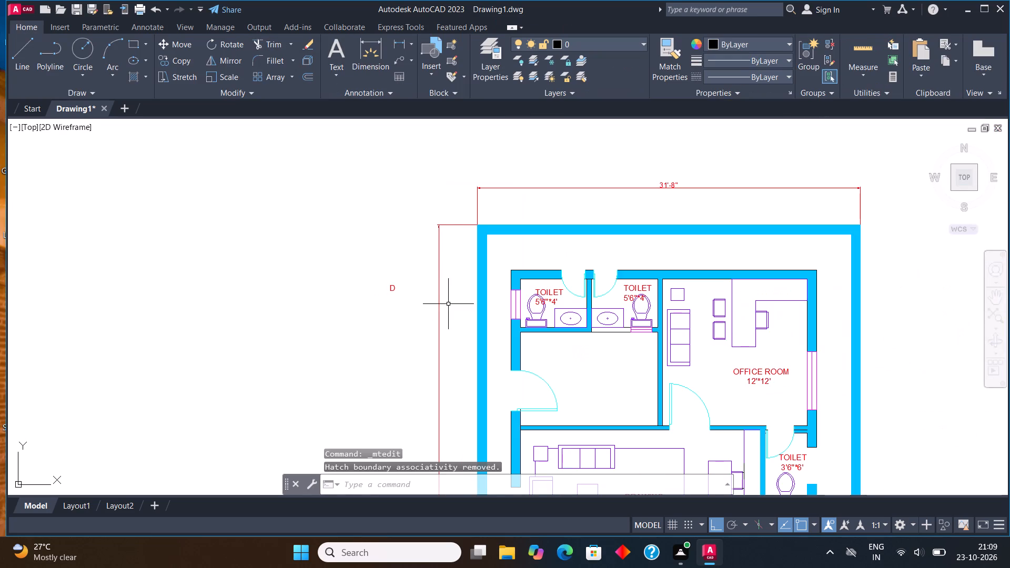
{"action": "middle_click_drag", "start_coordinate": [456, 305], "coordinate": [474, 284]}
{"action": "scroll", "coordinate": [415, 267], "scroll_direction": "up", "scroll_amount": 2}
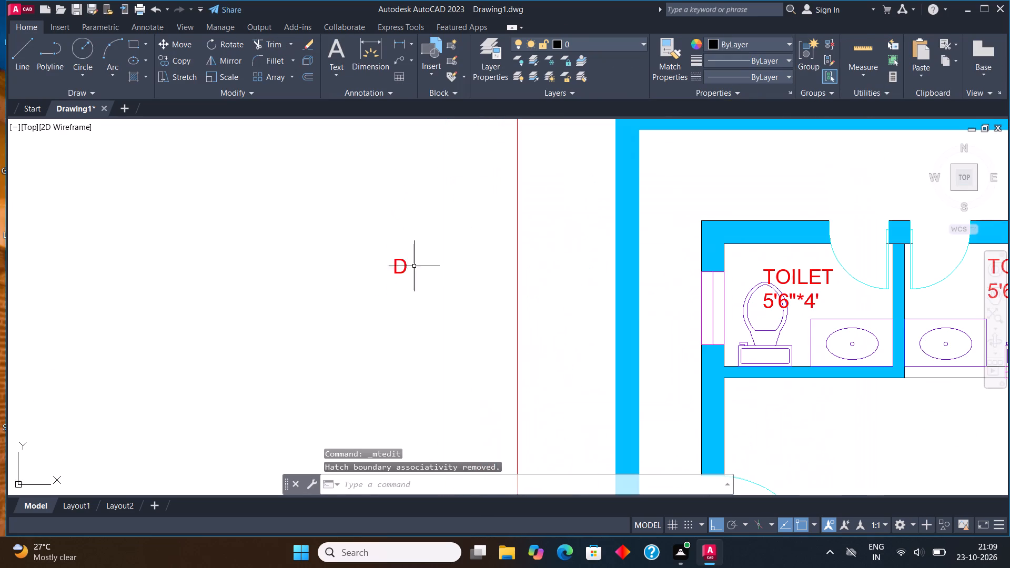
{"action": "left_click", "coordinate": [406, 266]}
{"action": "left_click", "coordinate": [176, 60]}
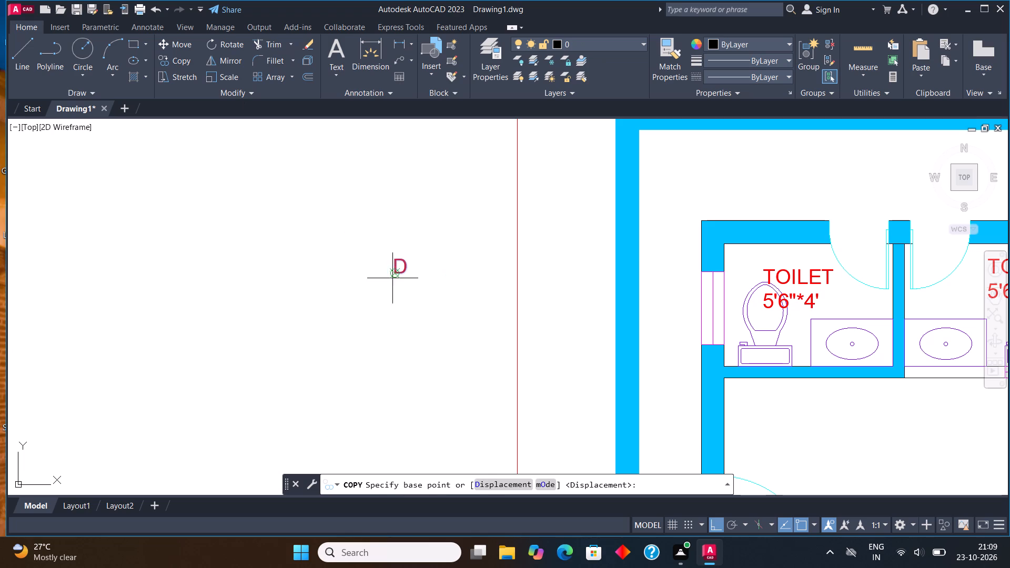
{"action": "left_click", "coordinate": [392, 278]}
{"action": "left_click", "coordinate": [393, 337]}
{"action": "scroll", "coordinate": [433, 285], "scroll_direction": "down", "scroll_amount": 4}
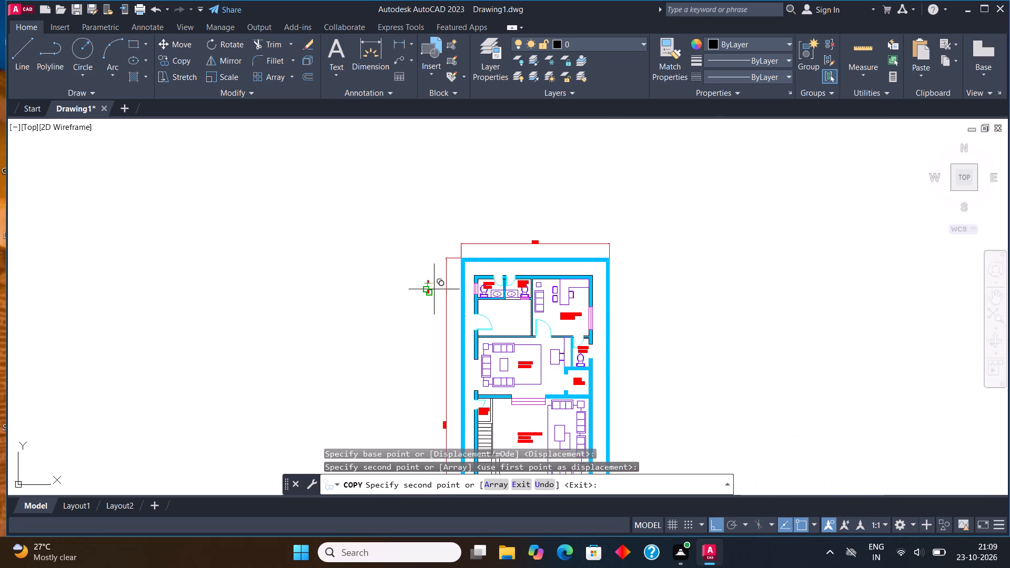
{"action": "scroll", "coordinate": [434, 291], "scroll_direction": "up", "scroll_amount": 4}
{"action": "left_click", "coordinate": [449, 287]}
{"action": "key", "text": "Escape"}
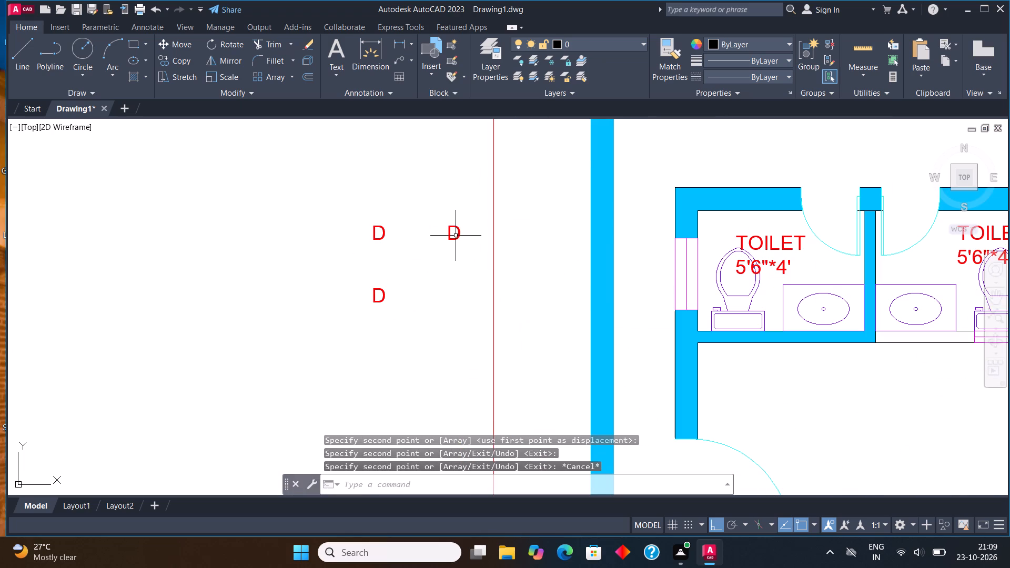
Change the D label copy nearest the length dimension to W.
{"action": "left_click", "coordinate": [456, 231]}
{"action": "left_click", "coordinate": [444, 228]}
{"action": "right_click", "coordinate": [459, 238]}
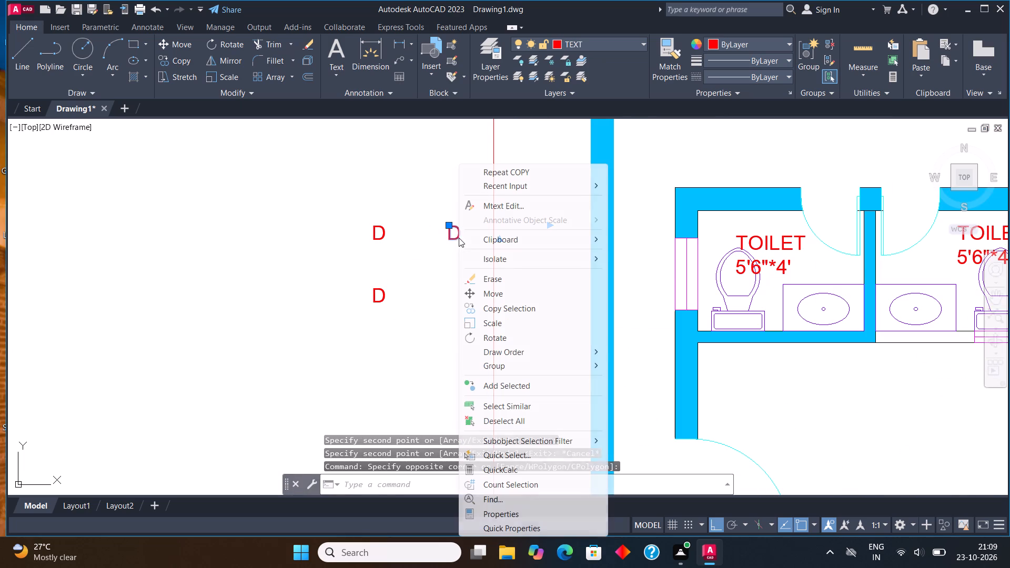
{"action": "left_click", "coordinate": [504, 209]}
{"action": "left_click", "coordinate": [464, 236]}
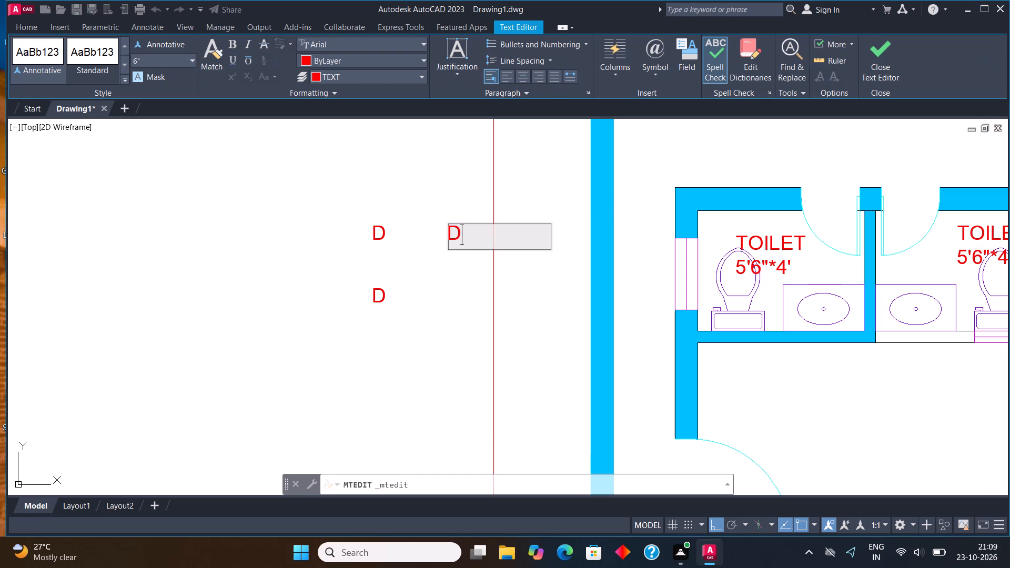
{"action": "key", "text": "BackSpace"}
{"action": "key", "text": "w"}
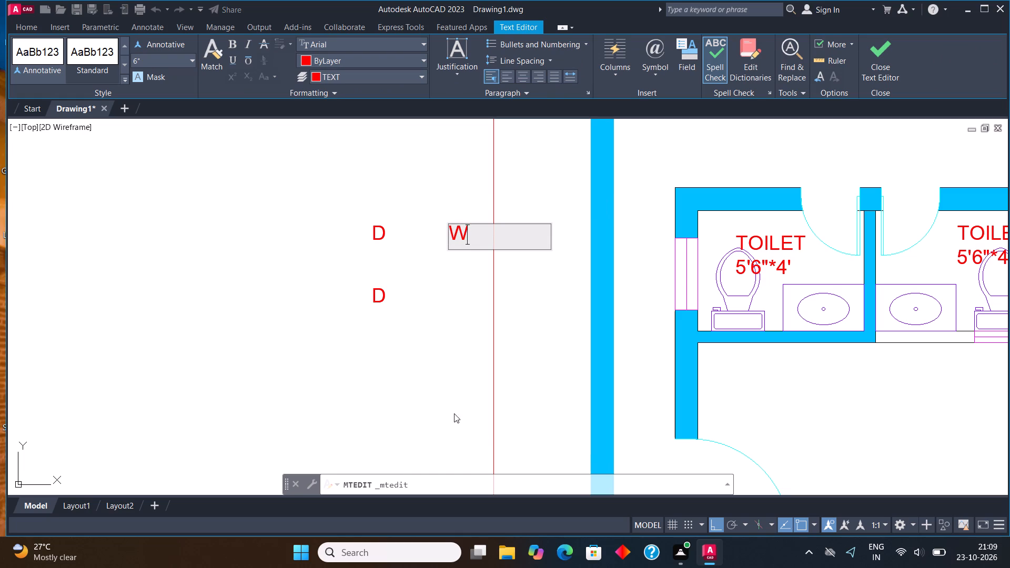
{"action": "left_click", "coordinate": [873, 55]}
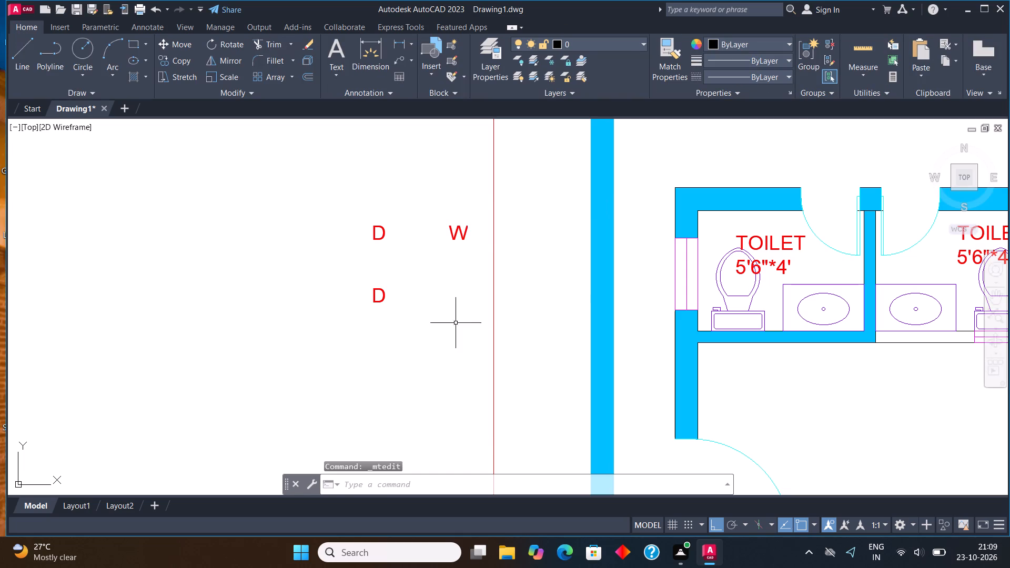
Change the lower D label copy to V.
{"action": "left_click", "coordinate": [373, 301]}
{"action": "right_click", "coordinate": [373, 301]}
{"action": "left_click", "coordinate": [439, 202]}
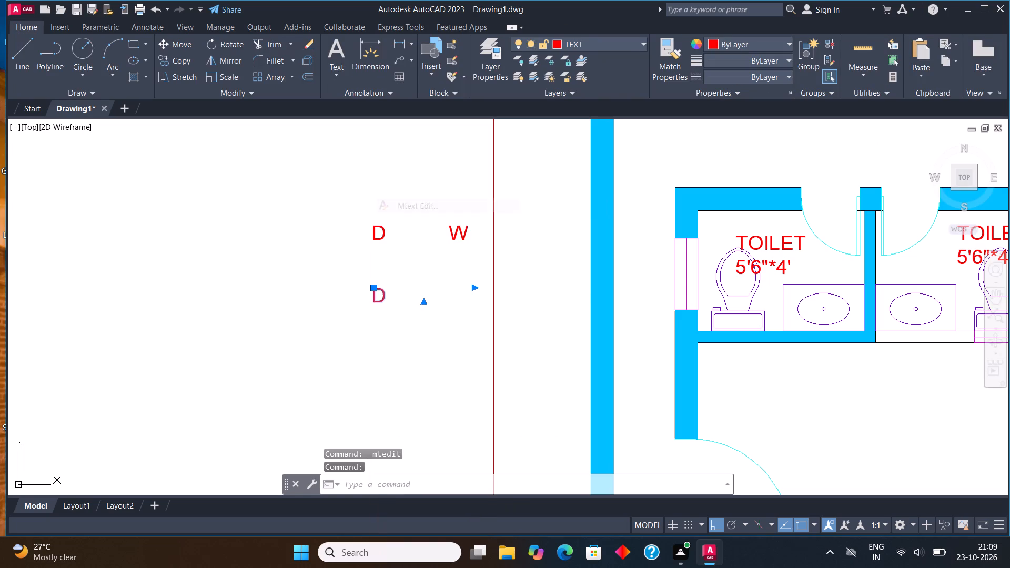
{"action": "left_click", "coordinate": [401, 303]}
{"action": "key", "text": "BackSpace"}
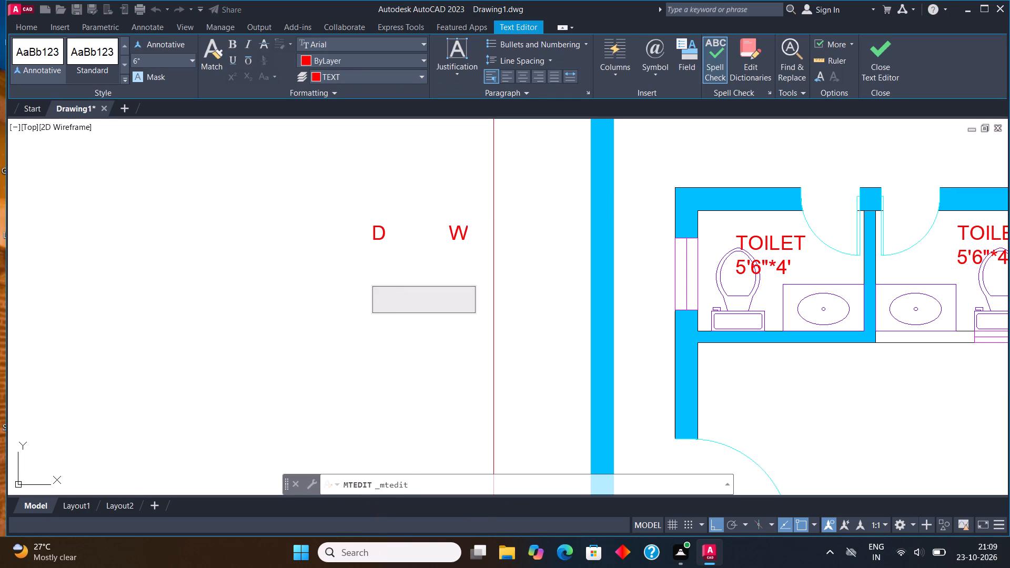
{"action": "key", "text": "v"}
{"action": "left_click", "coordinate": [880, 55]}
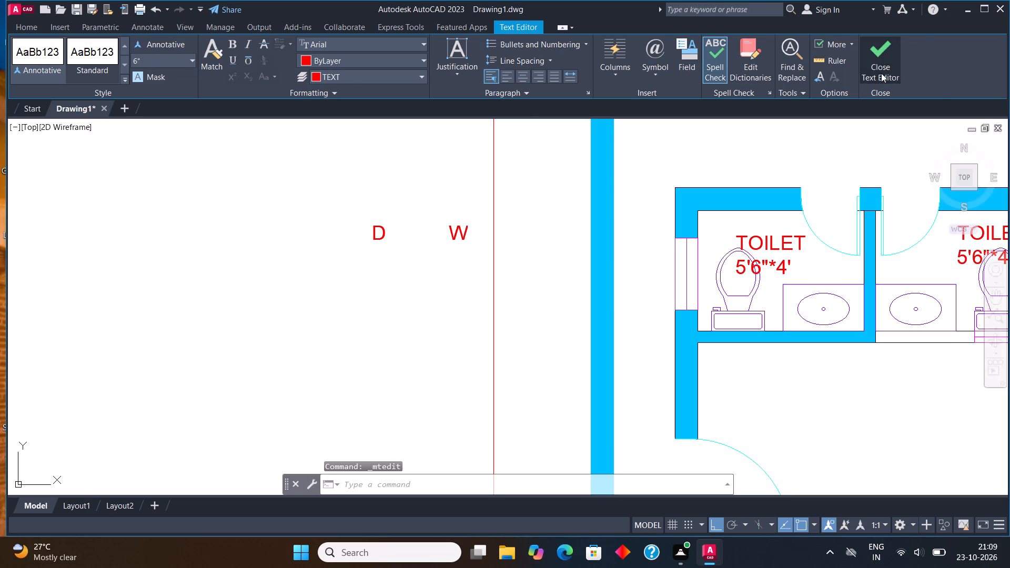
Copy the W label from outside the plan to beside the office room's outer window, with Ortho off.
{"action": "left_click", "coordinate": [472, 234]}
{"action": "left_click", "coordinate": [440, 231]}
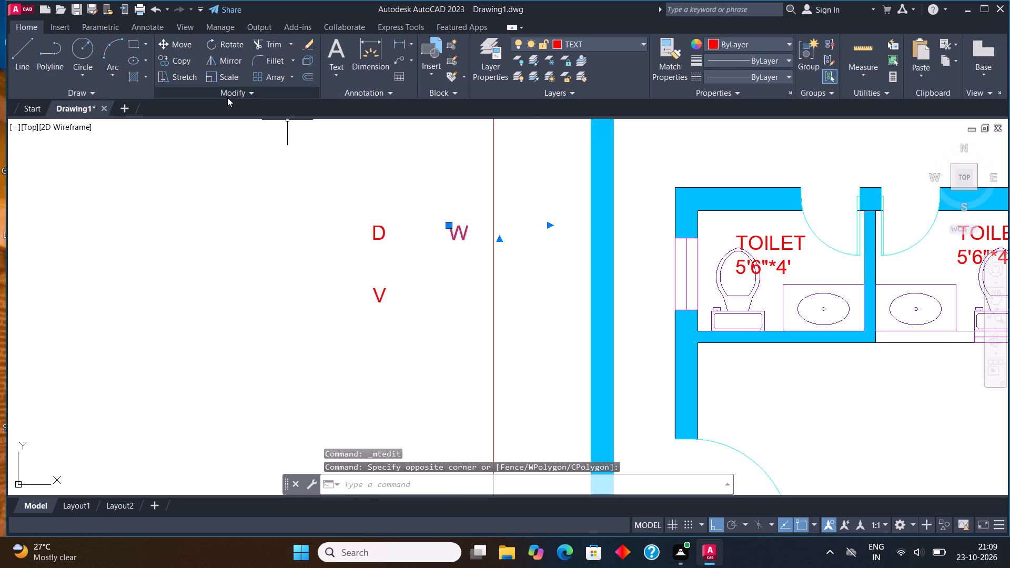
{"action": "left_click", "coordinate": [161, 60]}
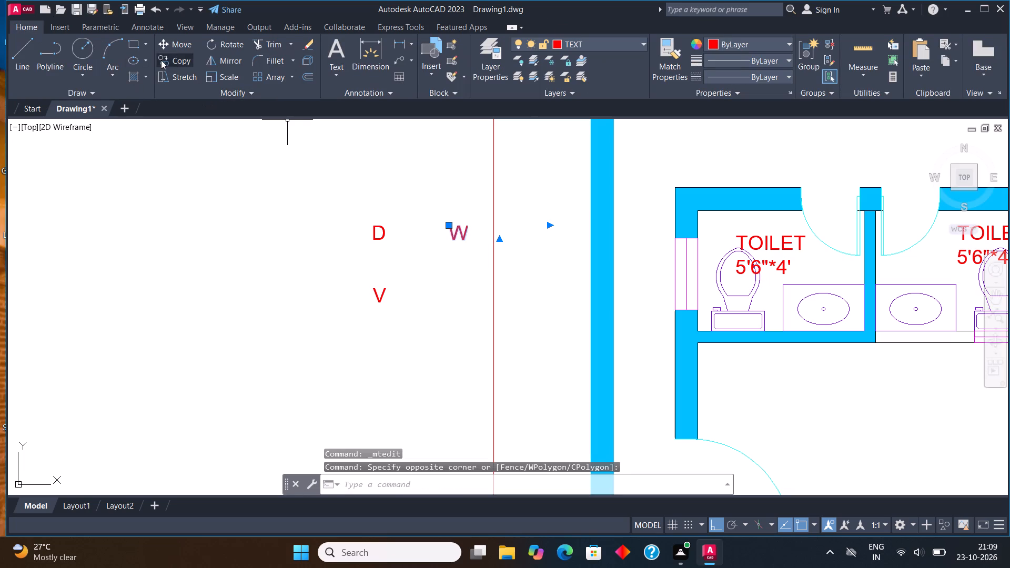
{"action": "left_click", "coordinate": [466, 240]}
{"action": "scroll", "coordinate": [359, 231], "scroll_direction": "down", "scroll_amount": 3}
{"action": "middle_click_drag", "start_coordinate": [565, 247], "coordinate": [440, 252]}
{"action": "key", "text": "F8"}
{"action": "scroll", "coordinate": [510, 287], "scroll_direction": "up", "scroll_amount": 3}
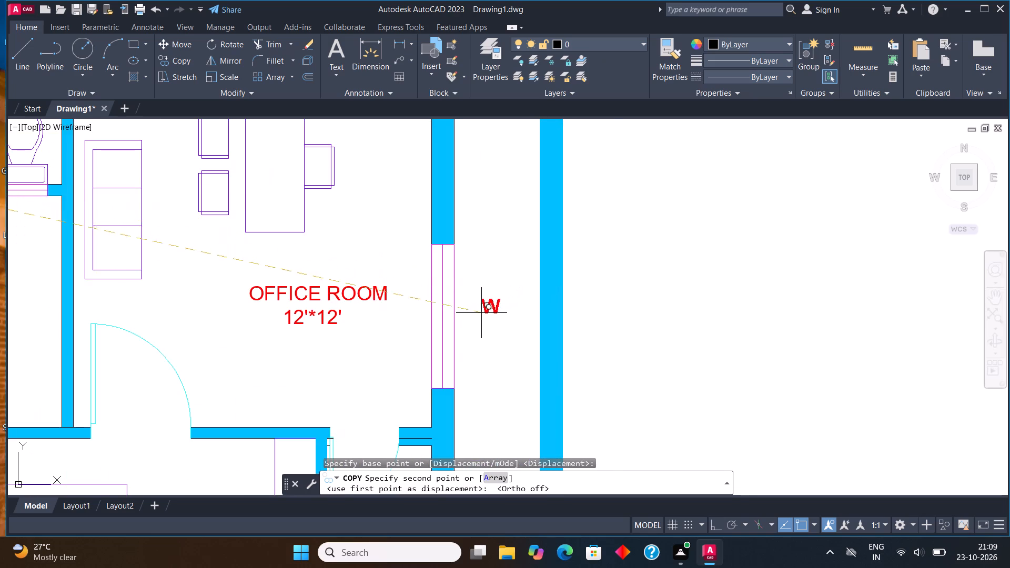
{"action": "scroll", "coordinate": [473, 318], "scroll_direction": "up", "scroll_amount": 1}
{"action": "left_click", "coordinate": [456, 320]}
{"action": "scroll", "coordinate": [458, 270], "scroll_direction": "down", "scroll_amount": 2}
{"action": "middle_click_drag", "start_coordinate": [461, 322], "coordinate": [460, 224]}
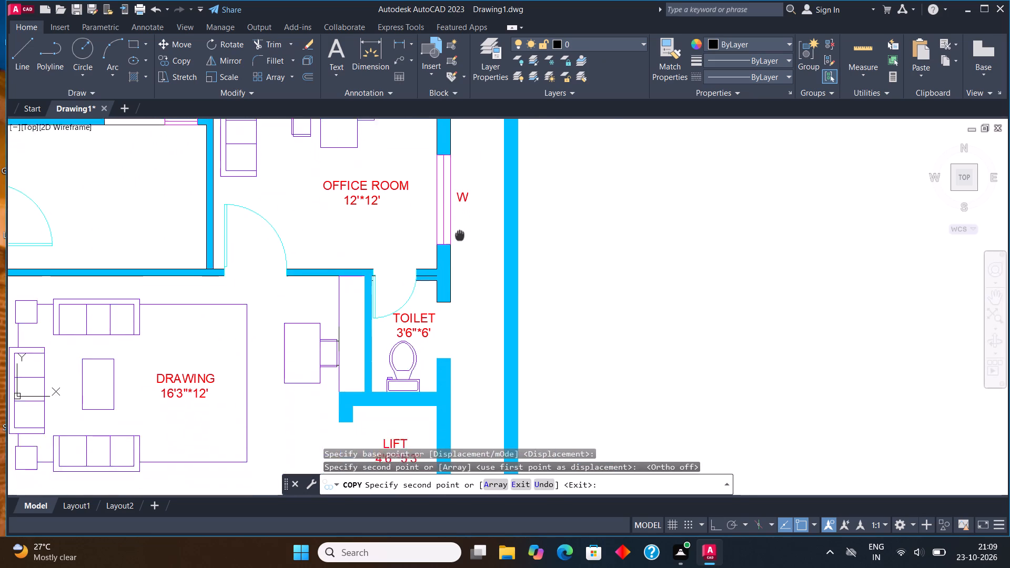
{"action": "middle_click_drag", "start_coordinate": [460, 224], "coordinate": [460, 166]}
{"action": "scroll", "coordinate": [478, 195], "scroll_direction": "down", "scroll_amount": 2}
{"action": "middle_click_drag", "start_coordinate": [488, 312], "coordinate": [498, 268]}
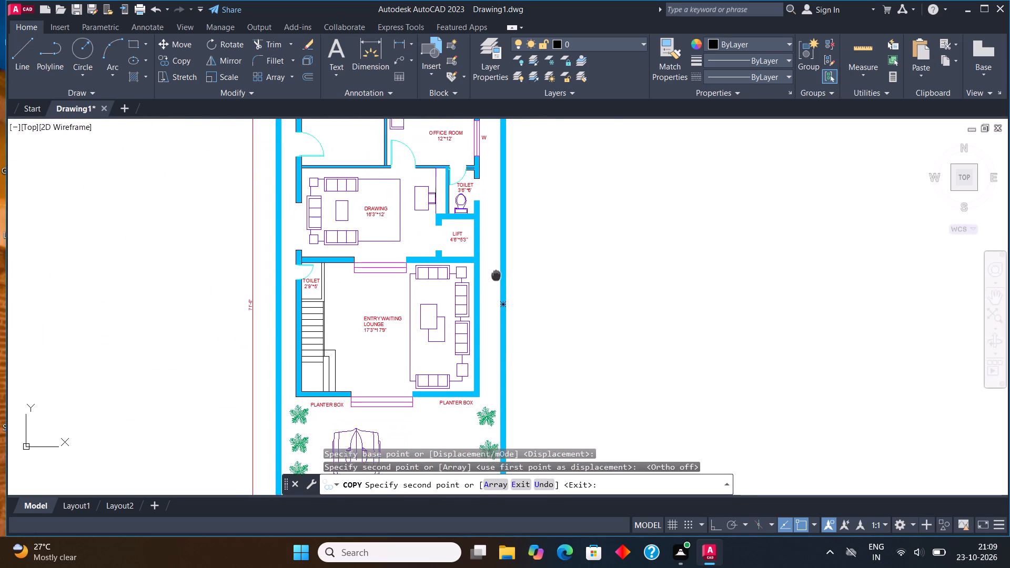
{"action": "middle_click_drag", "start_coordinate": [498, 268], "coordinate": [502, 239]}
{"action": "scroll", "coordinate": [443, 375], "scroll_direction": "down", "scroll_amount": 2}
{"action": "scroll", "coordinate": [458, 285], "scroll_direction": "up", "scroll_amount": 5}
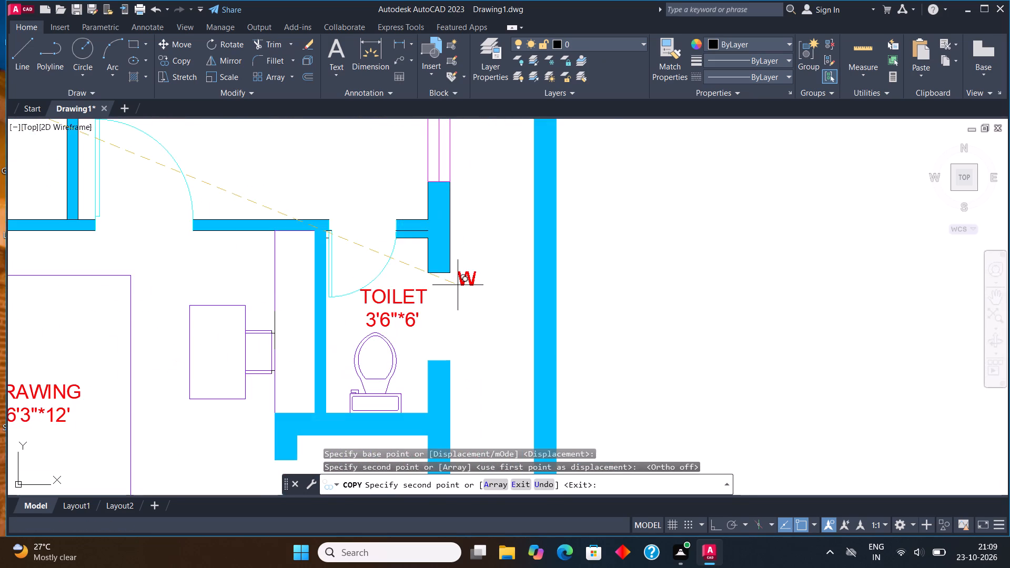
{"action": "scroll", "coordinate": [455, 303], "scroll_direction": "up", "scroll_amount": 2}
{"action": "middle_click_drag", "start_coordinate": [453, 302], "coordinate": [425, 258]}
{"action": "scroll", "coordinate": [426, 261], "scroll_direction": "down", "scroll_amount": 2}
{"action": "key", "text": "Escape"}
On the WIND layer, draw a rectangle with a lengthwise centre line in the outer wall opening of the 3'6"*6' toilet.
{"action": "left_click", "coordinate": [588, 41]}
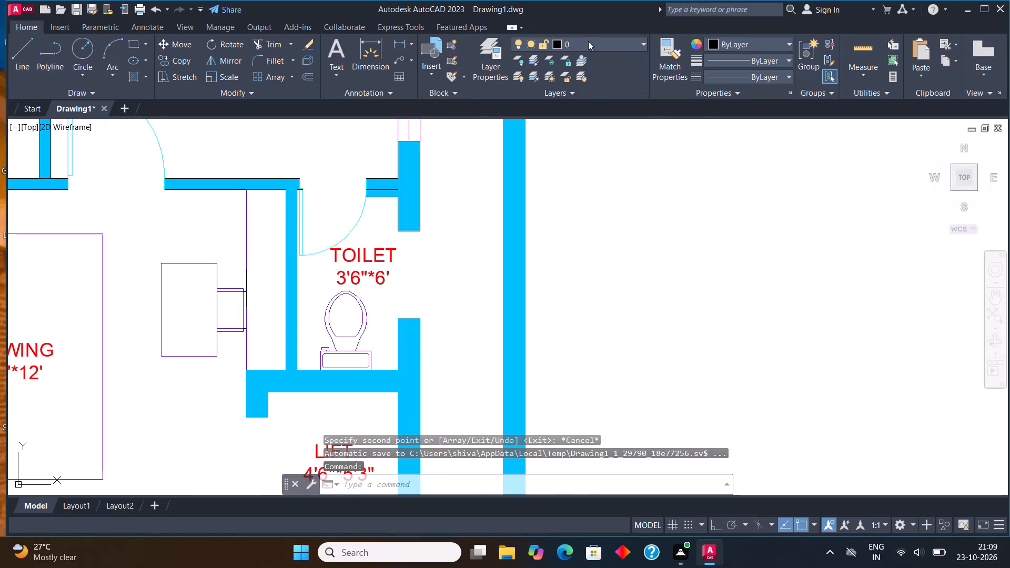
{"action": "left_click", "coordinate": [597, 182]}
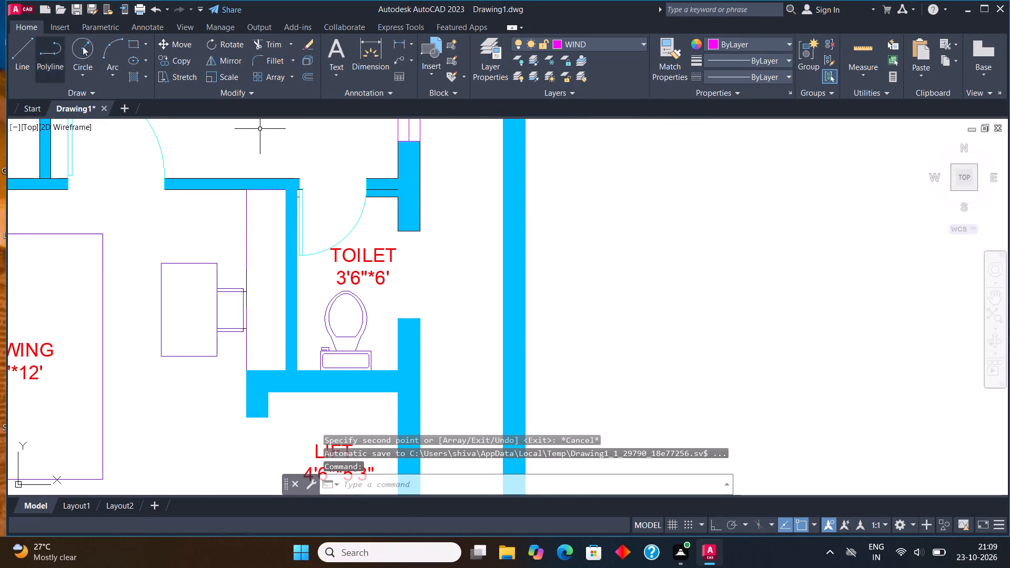
{"action": "left_click", "coordinate": [134, 44]}
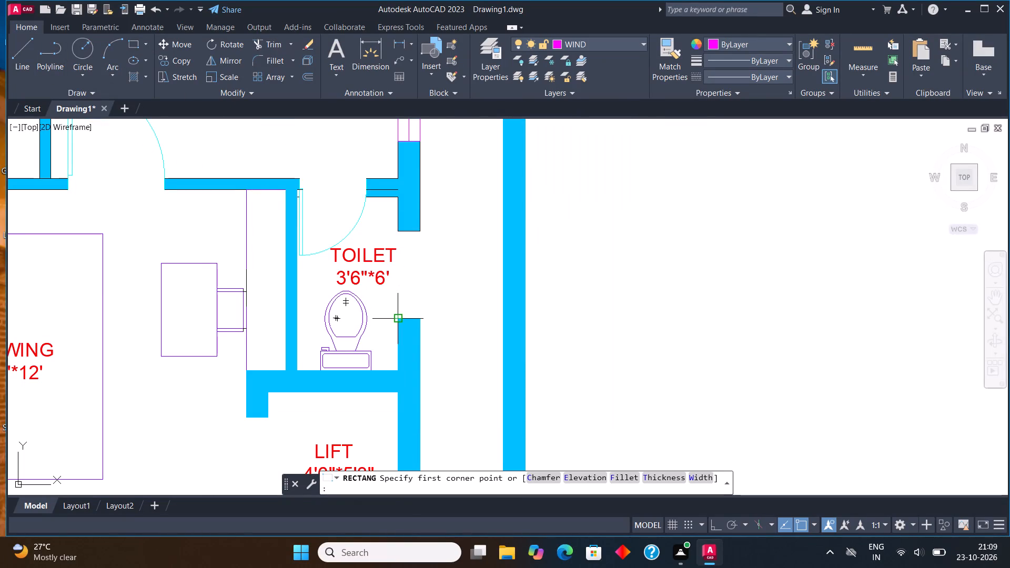
{"action": "left_click", "coordinate": [400, 315]}
{"action": "left_click", "coordinate": [418, 233]}
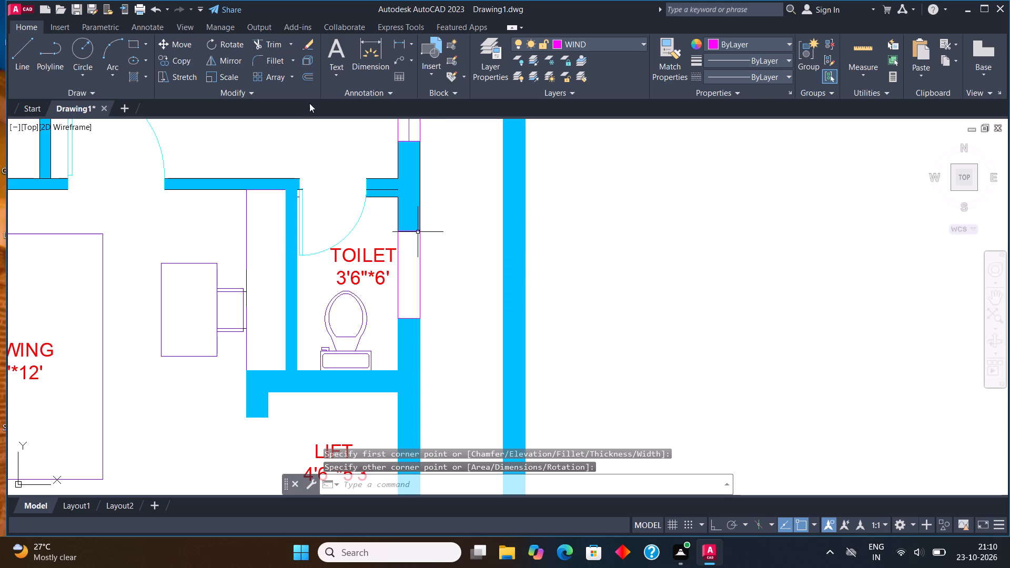
{"action": "left_click", "coordinate": [20, 53]}
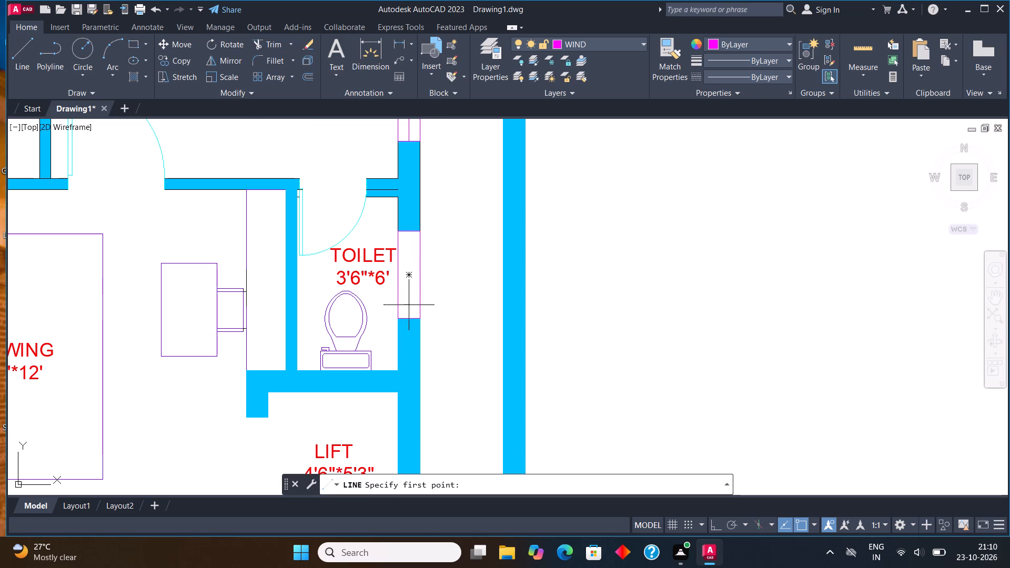
{"action": "left_click", "coordinate": [413, 316]}
{"action": "left_click", "coordinate": [407, 237]}
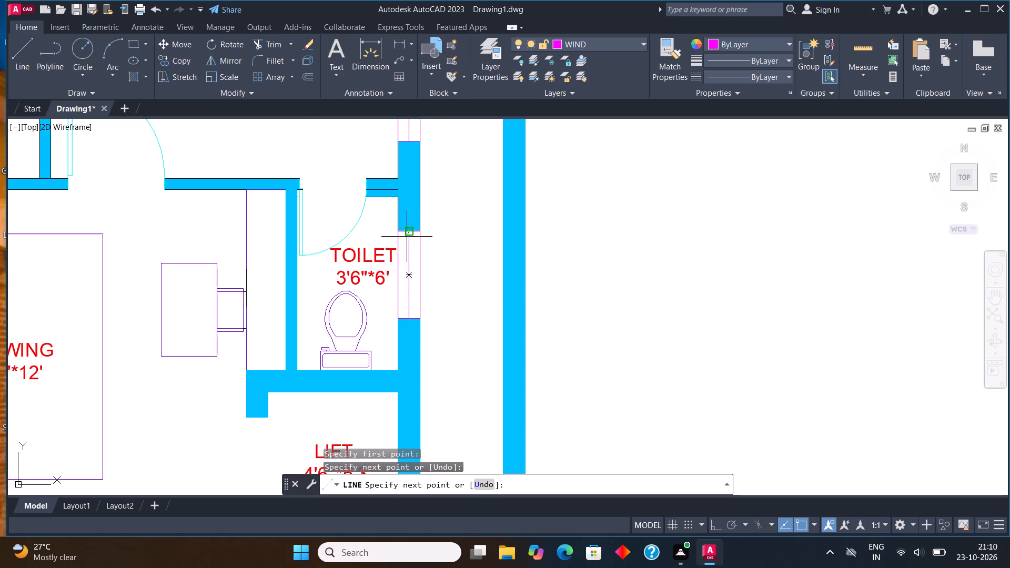
{"action": "scroll", "coordinate": [472, 190], "scroll_direction": "down", "scroll_amount": 3}
{"action": "key", "text": "Escape"}
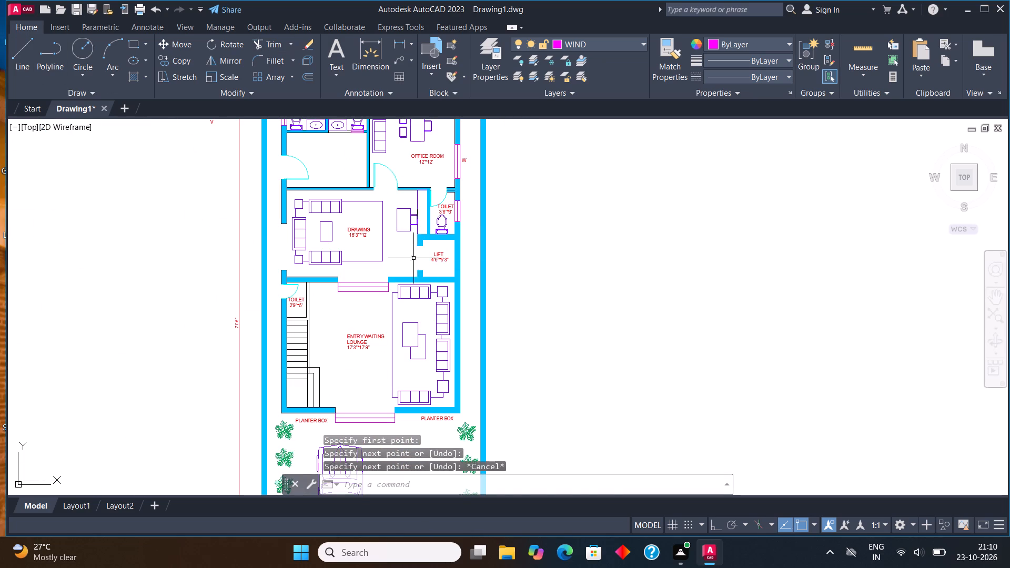
Draw a window rectangle with a lengthwise centre line in the drawing room's outer wall opening.
{"action": "scroll", "coordinate": [274, 226], "scroll_direction": "up", "scroll_amount": 2}
{"action": "left_click", "coordinate": [129, 47]}
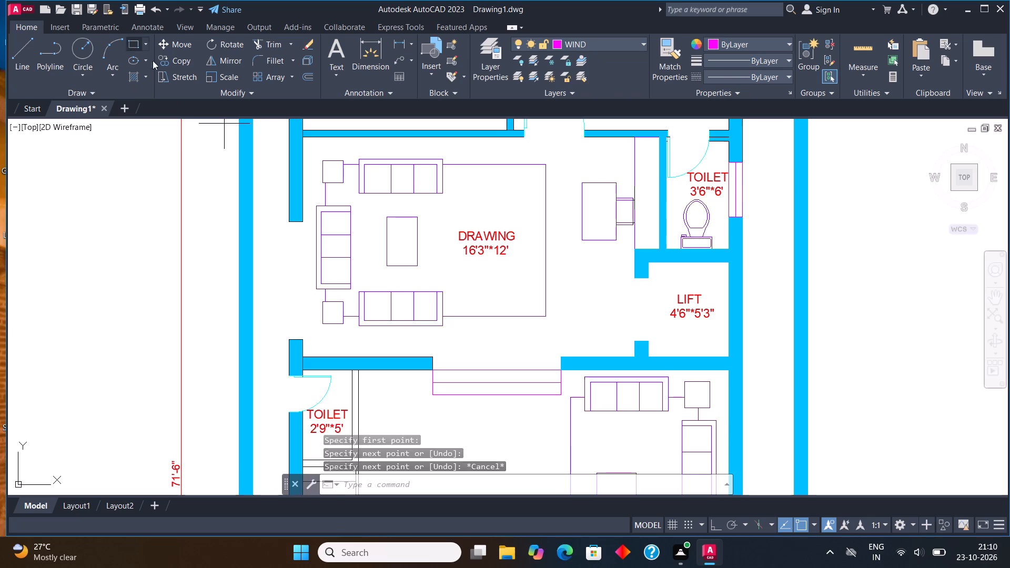
{"action": "left_click", "coordinate": [286, 338]}
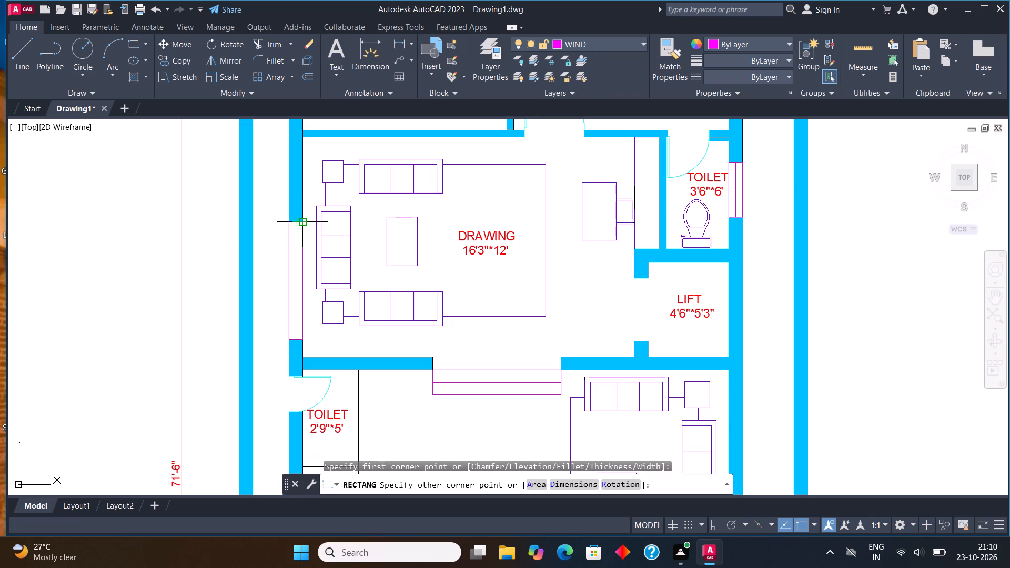
{"action": "left_click", "coordinate": [301, 224]}
{"action": "left_click", "coordinate": [22, 67]}
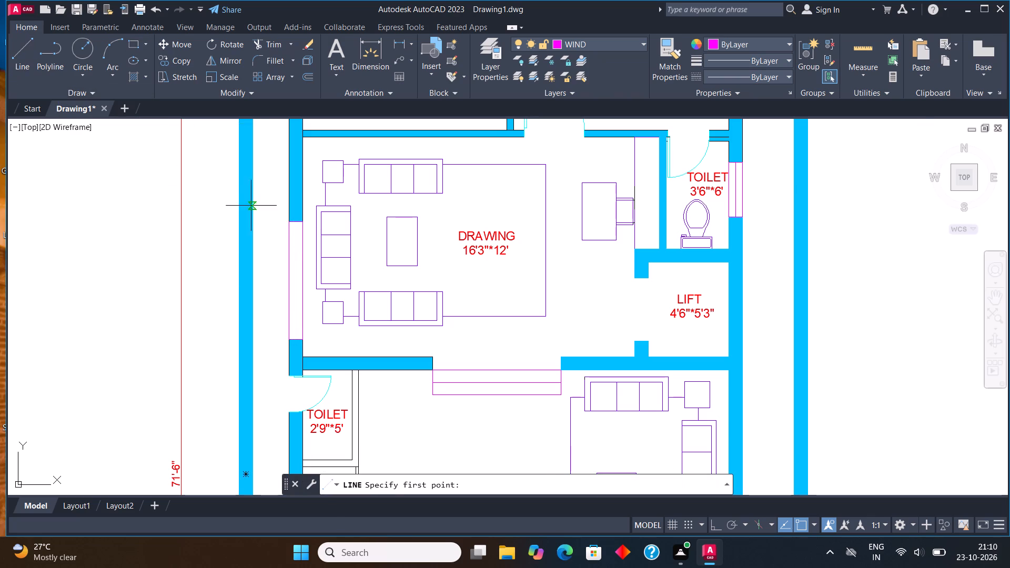
{"action": "scroll", "coordinate": [237, 193], "scroll_direction": "up", "scroll_amount": 1}
{"action": "scroll", "coordinate": [328, 241], "scroll_direction": "up", "scroll_amount": 3}
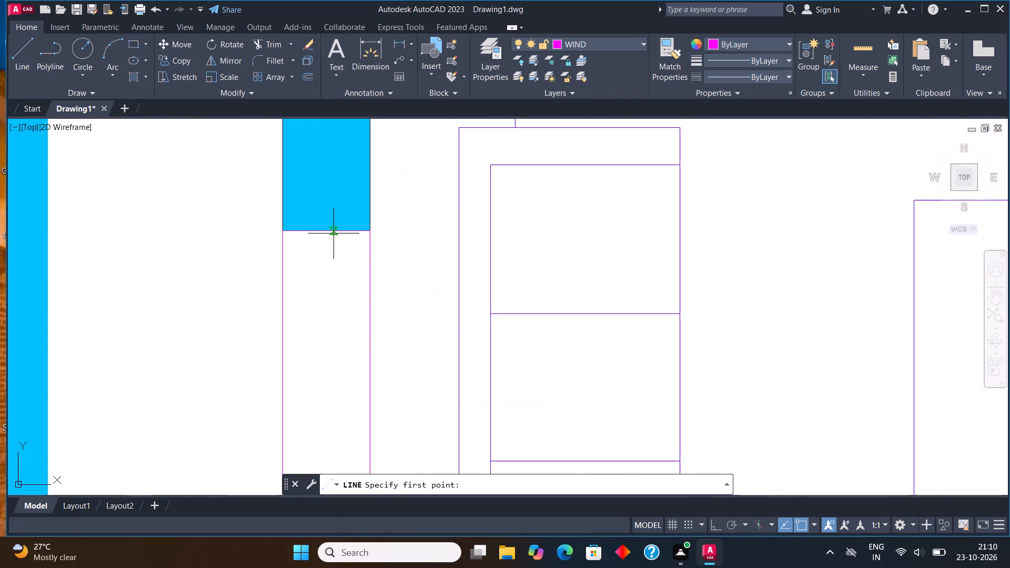
{"action": "left_click", "coordinate": [330, 228]}
{"action": "scroll", "coordinate": [330, 228], "scroll_direction": "down", "scroll_amount": 3}
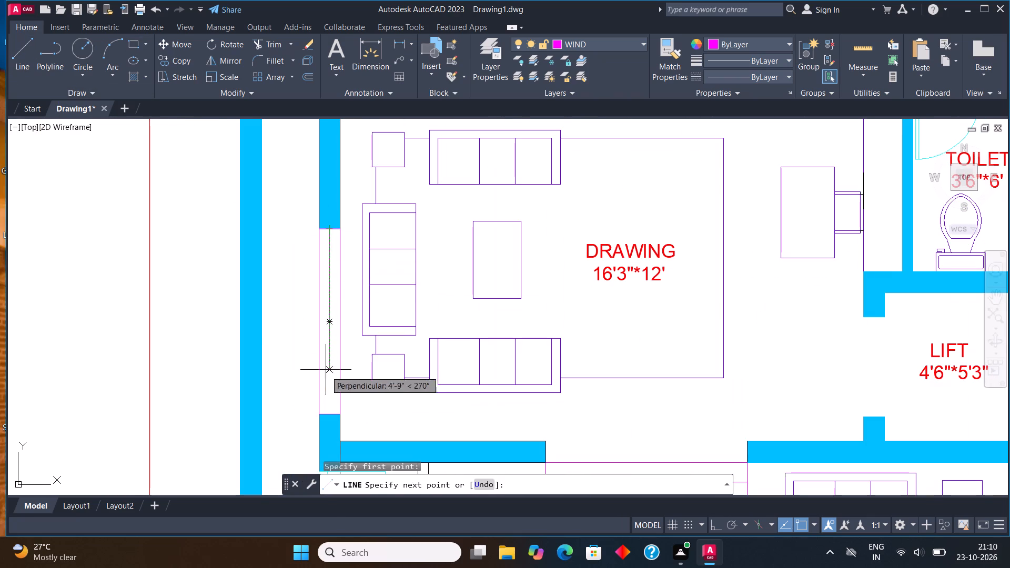
{"action": "left_click", "coordinate": [329, 412]}
{"action": "key", "text": "Escape"}
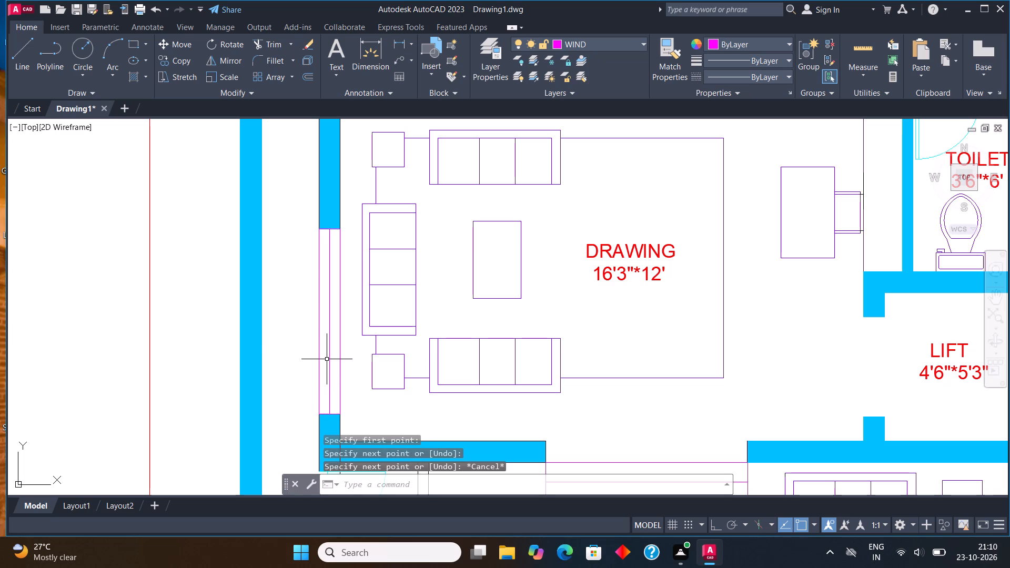
Copy the office room's W label to just outside the drawing room's new window.
{"action": "scroll", "coordinate": [294, 352], "scroll_direction": "down", "scroll_amount": 3}
{"action": "middle_click_drag", "start_coordinate": [425, 365], "coordinate": [421, 306]}
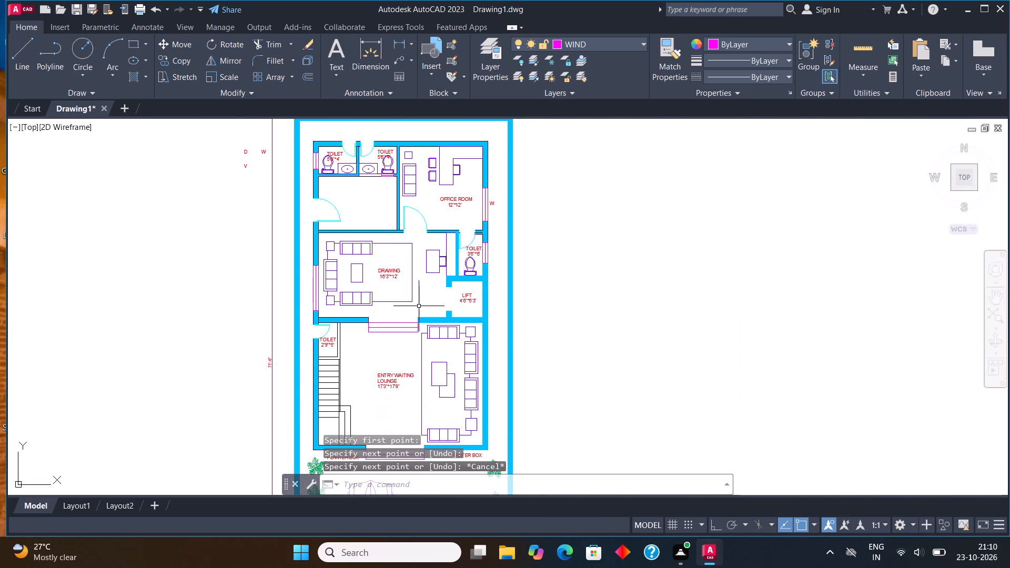
{"action": "scroll", "coordinate": [492, 202], "scroll_direction": "up", "scroll_amount": 2}
{"action": "left_click", "coordinate": [492, 204]}
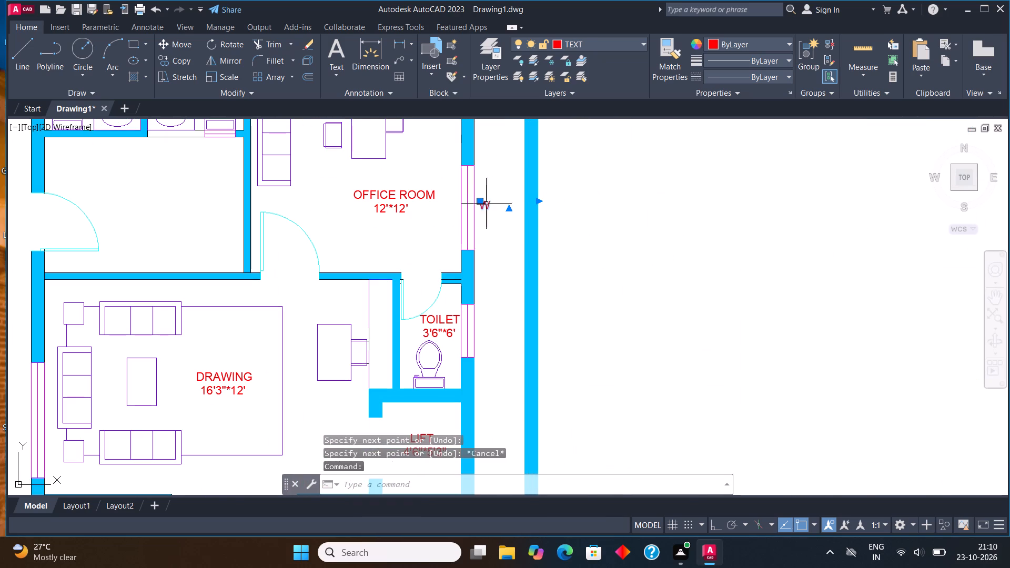
{"action": "left_click", "coordinate": [184, 63]}
{"action": "scroll", "coordinate": [481, 208], "scroll_direction": "up", "scroll_amount": 3}
{"action": "left_click", "coordinate": [488, 207]}
{"action": "scroll", "coordinate": [614, 204], "scroll_direction": "down", "scroll_amount": 5}
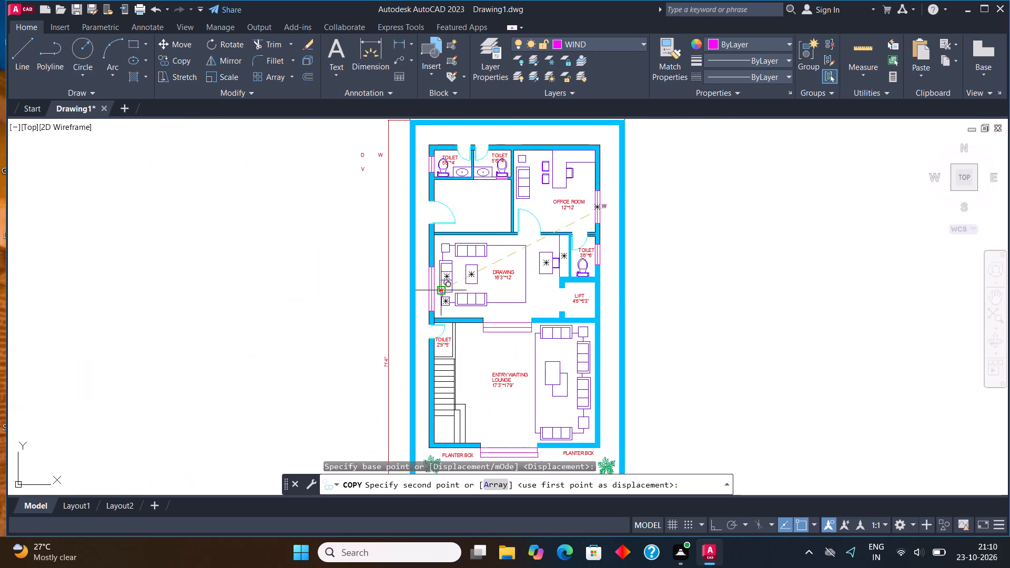
{"action": "scroll", "coordinate": [439, 291], "scroll_direction": "up", "scroll_amount": 4}
{"action": "left_click", "coordinate": [346, 279]}
{"action": "scroll", "coordinate": [333, 291], "scroll_direction": "down", "scroll_amount": 3}
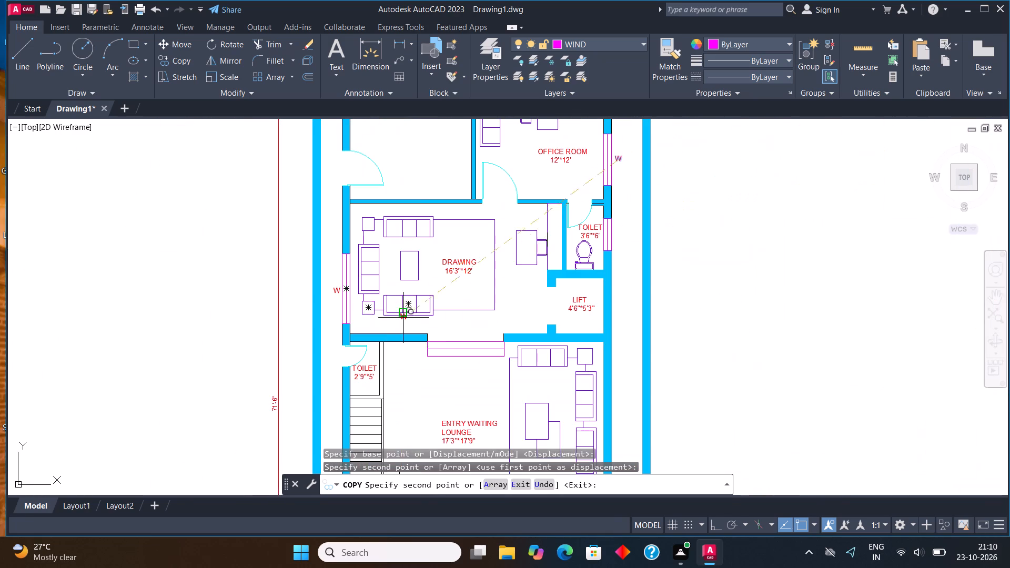
{"action": "scroll", "coordinate": [472, 357], "scroll_direction": "down", "scroll_amount": 1}
{"action": "middle_click_drag", "start_coordinate": [533, 347], "coordinate": [530, 316]}
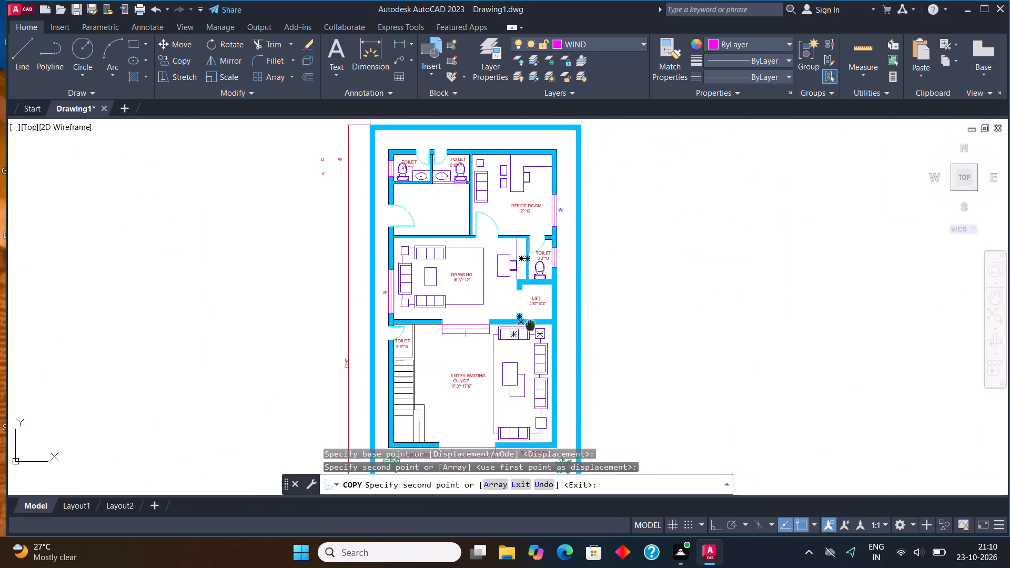
{"action": "middle_click_drag", "start_coordinate": [530, 316], "coordinate": [515, 188]}
{"action": "middle_click_drag", "start_coordinate": [517, 191], "coordinate": [551, 442]}
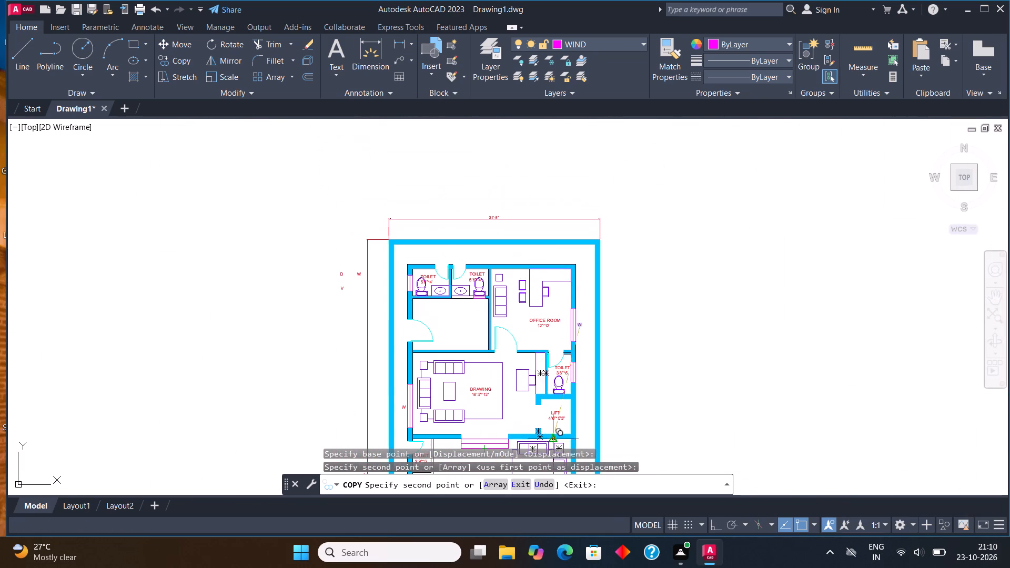
{"action": "scroll", "coordinate": [353, 298], "scroll_direction": "up", "scroll_amount": 4}
{"action": "key", "text": "Escape"}
Copy the V label outside the plan to the ventilators of both 5'6"*4' toilets and the 3'6"*6' toilet.
{"action": "left_click", "coordinate": [266, 241]}
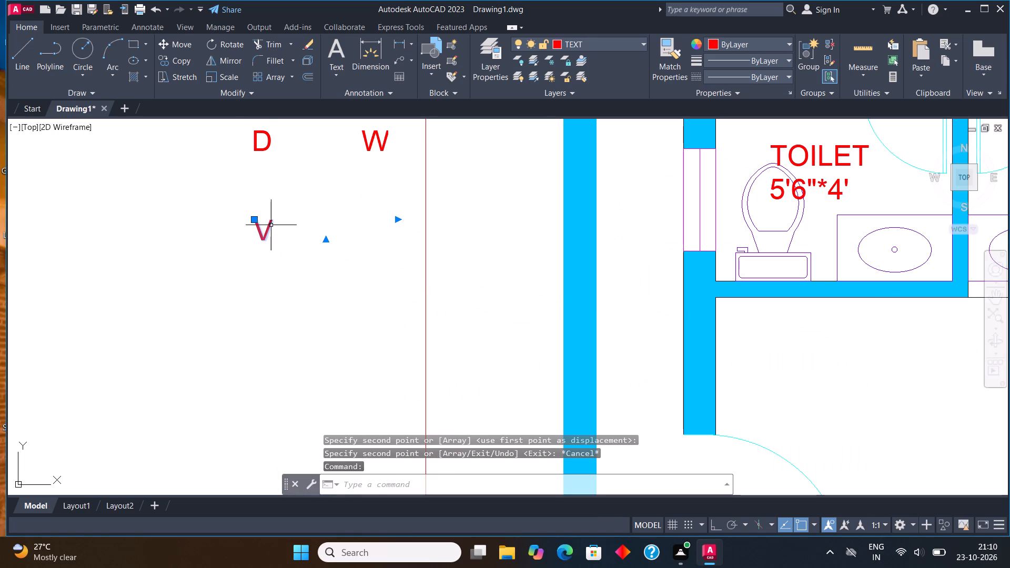
{"action": "left_click", "coordinate": [176, 58]}
{"action": "left_click", "coordinate": [264, 238]}
{"action": "scroll", "coordinate": [231, 279], "scroll_direction": "down", "scroll_amount": 2}
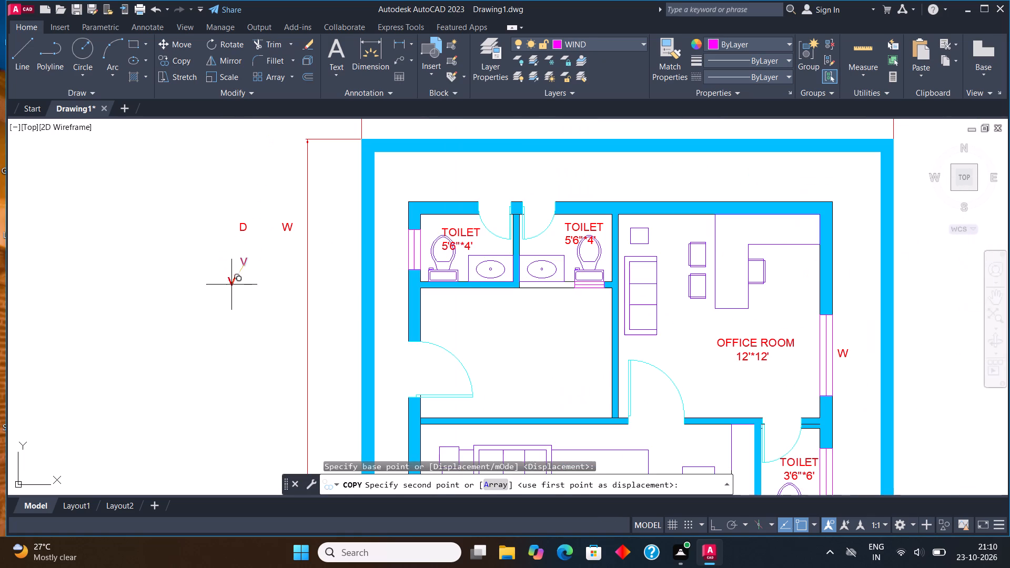
{"action": "scroll", "coordinate": [415, 246], "scroll_direction": "up", "scroll_amount": 3}
{"action": "left_click", "coordinate": [355, 276]}
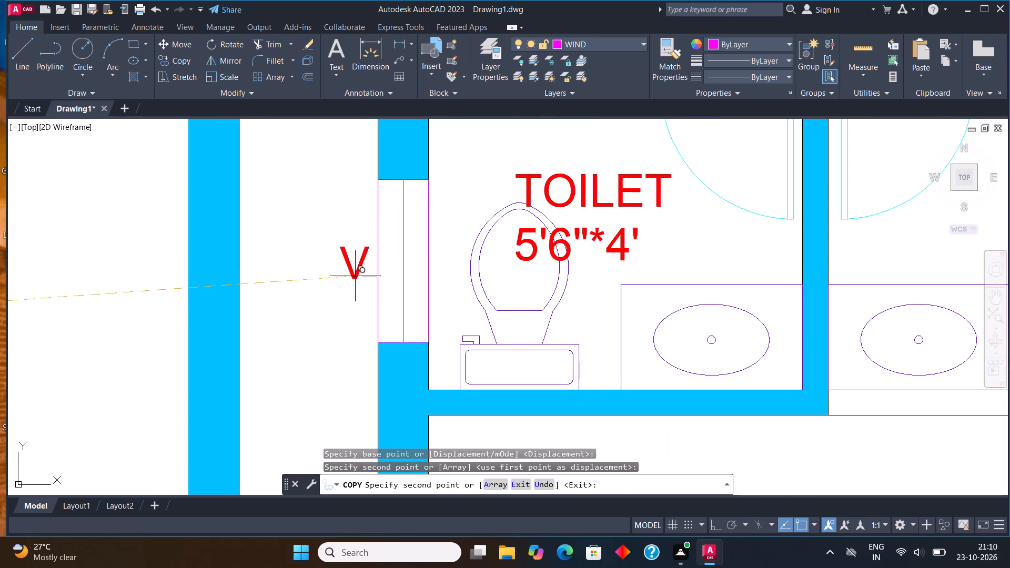
{"action": "scroll", "coordinate": [273, 245], "scroll_direction": "down", "scroll_amount": 4}
{"action": "scroll", "coordinate": [402, 268], "scroll_direction": "up", "scroll_amount": 3}
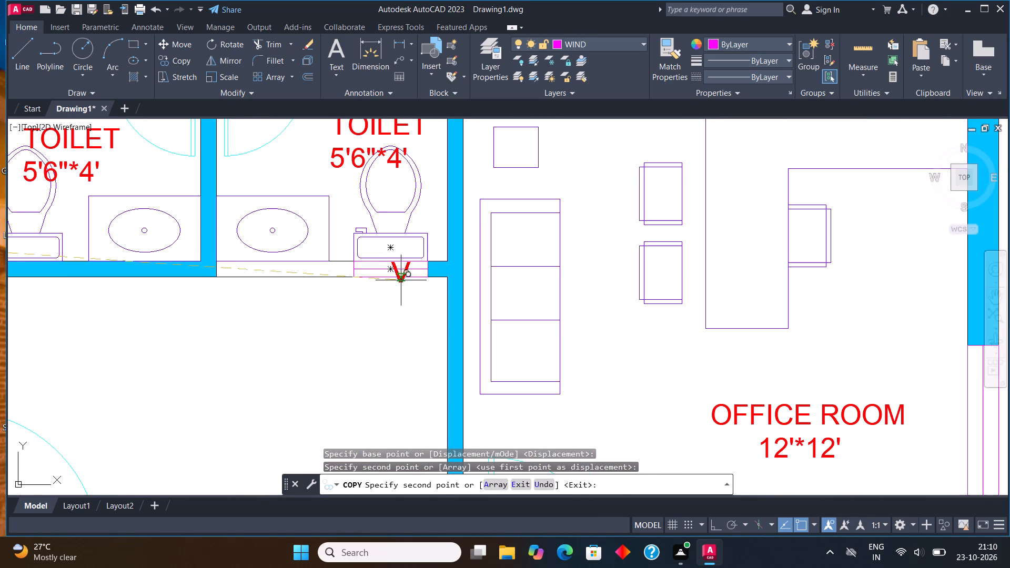
{"action": "left_click", "coordinate": [396, 302]}
{"action": "scroll", "coordinate": [389, 211], "scroll_direction": "down", "scroll_amount": 3}
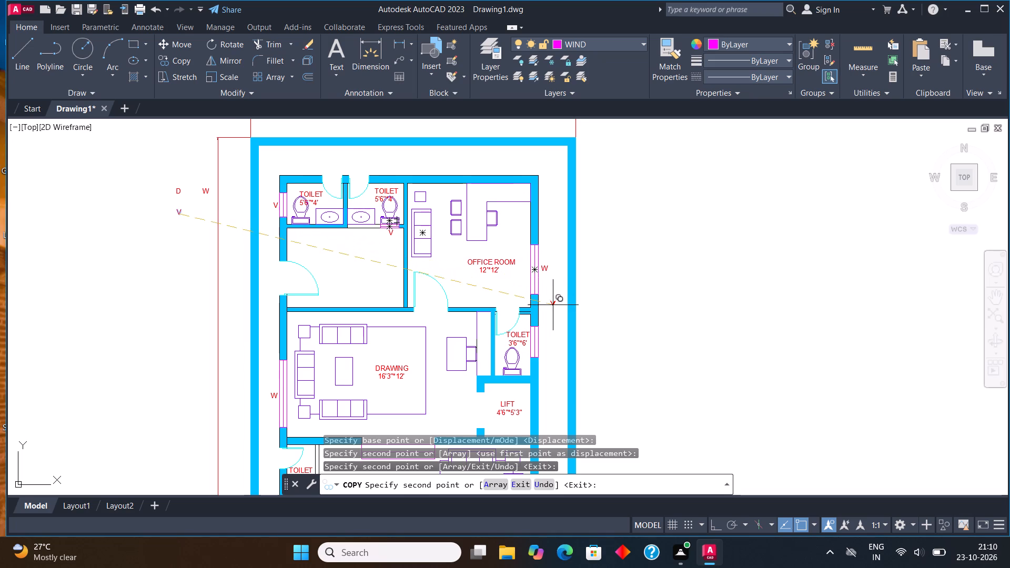
{"action": "middle_click_drag", "start_coordinate": [553, 305], "coordinate": [534, 233]}
{"action": "scroll", "coordinate": [528, 280], "scroll_direction": "up", "scroll_amount": 4}
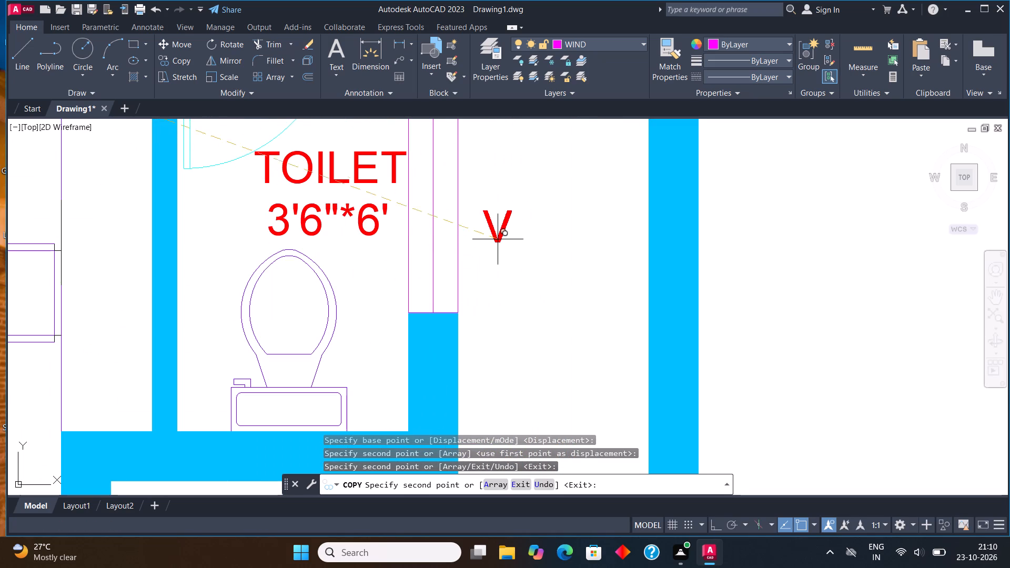
{"action": "left_click", "coordinate": [490, 208]}
{"action": "scroll", "coordinate": [459, 235], "scroll_direction": "down", "scroll_amount": 4}
{"action": "middle_click_drag", "start_coordinate": [457, 318], "coordinate": [464, 206]}
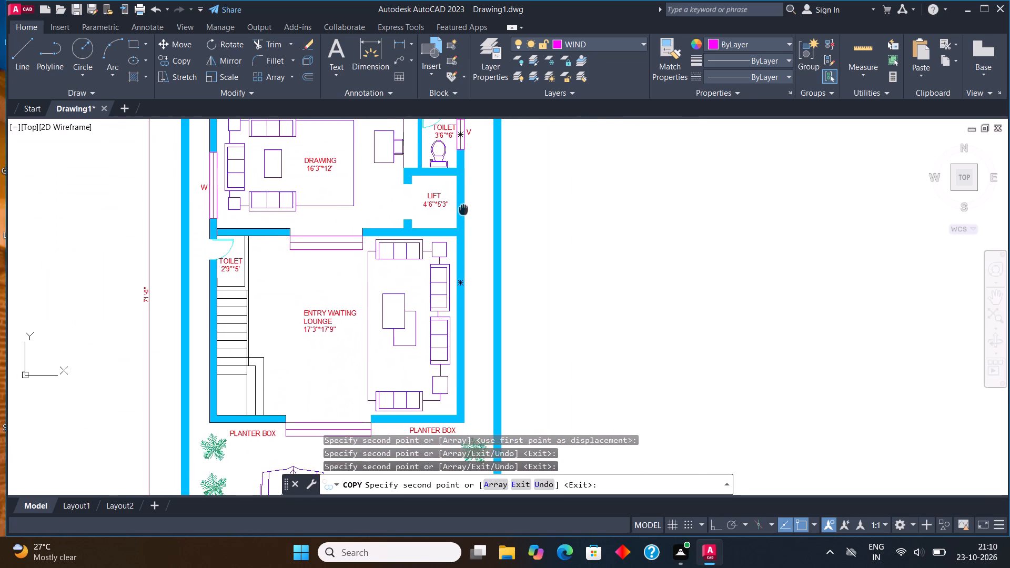
{"action": "middle_click_drag", "start_coordinate": [464, 206], "coordinate": [488, 232]}
{"action": "scroll", "coordinate": [488, 247], "scroll_direction": "down", "scroll_amount": 1}
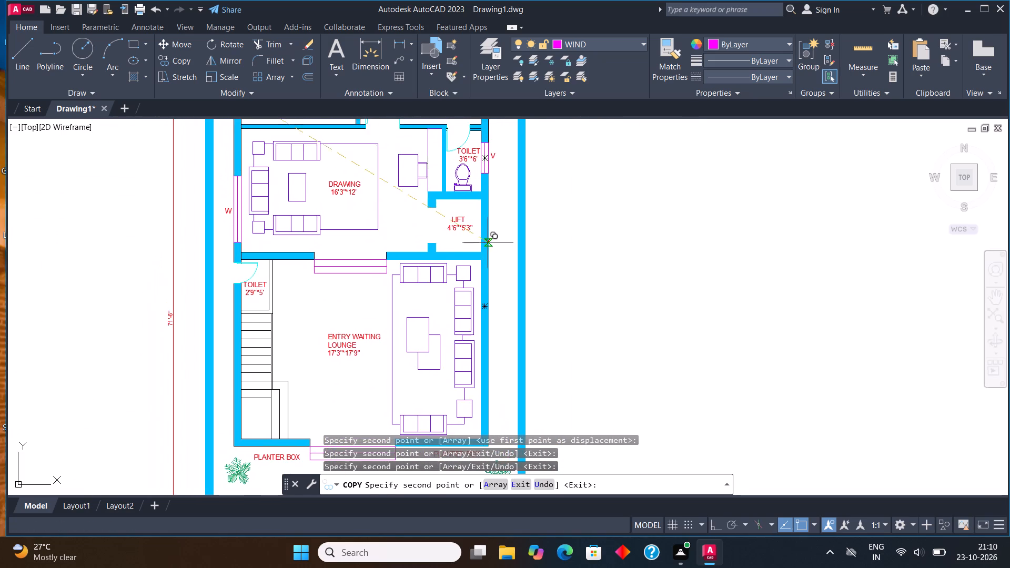
{"action": "scroll", "coordinate": [442, 322], "scroll_direction": "up", "scroll_amount": 2}
{"action": "scroll", "coordinate": [443, 322], "scroll_direction": "down", "scroll_amount": 2}
{"action": "key", "text": "Escape"}
Copy the D label outside the plan to the door openings of both 5'6"*4' toilets.
{"action": "middle_click_drag", "start_coordinate": [446, 263], "coordinate": [515, 413]}
{"action": "scroll", "coordinate": [303, 246], "scroll_direction": "up", "scroll_amount": 4}
{"action": "left_click", "coordinate": [507, 299]}
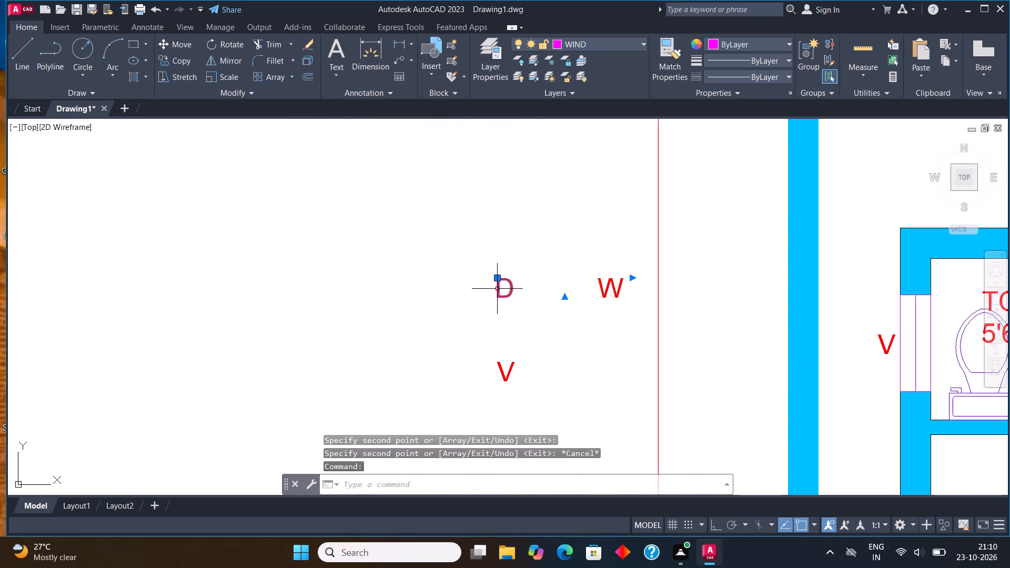
{"action": "left_click", "coordinate": [462, 267]}
{"action": "left_click", "coordinate": [279, 245]}
{"action": "left_click", "coordinate": [164, 61]}
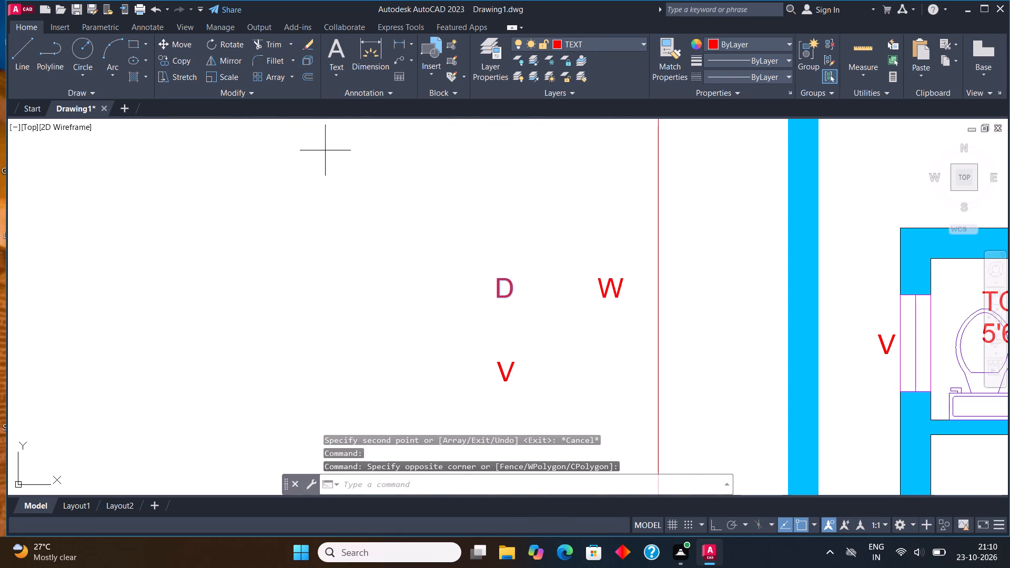
{"action": "left_click", "coordinate": [496, 287]}
{"action": "scroll", "coordinate": [308, 269], "scroll_direction": "down", "scroll_amount": 2}
{"action": "middle_click_drag", "start_coordinate": [588, 320], "coordinate": [418, 310]}
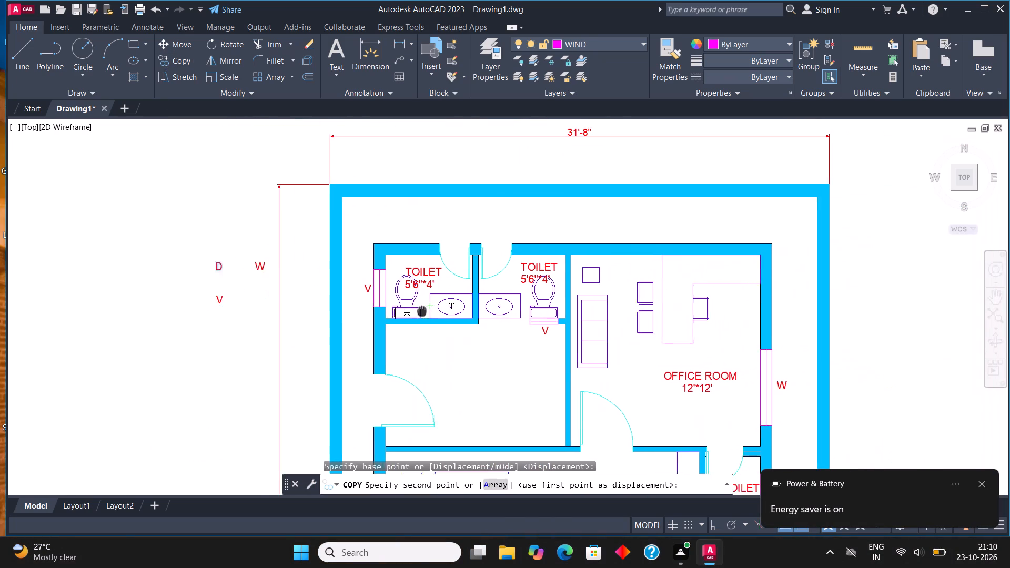
{"action": "middle_click_drag", "start_coordinate": [418, 310], "coordinate": [411, 312]}
{"action": "scroll", "coordinate": [455, 255], "scroll_direction": "up", "scroll_amount": 2}
{"action": "left_click", "coordinate": [418, 236]}
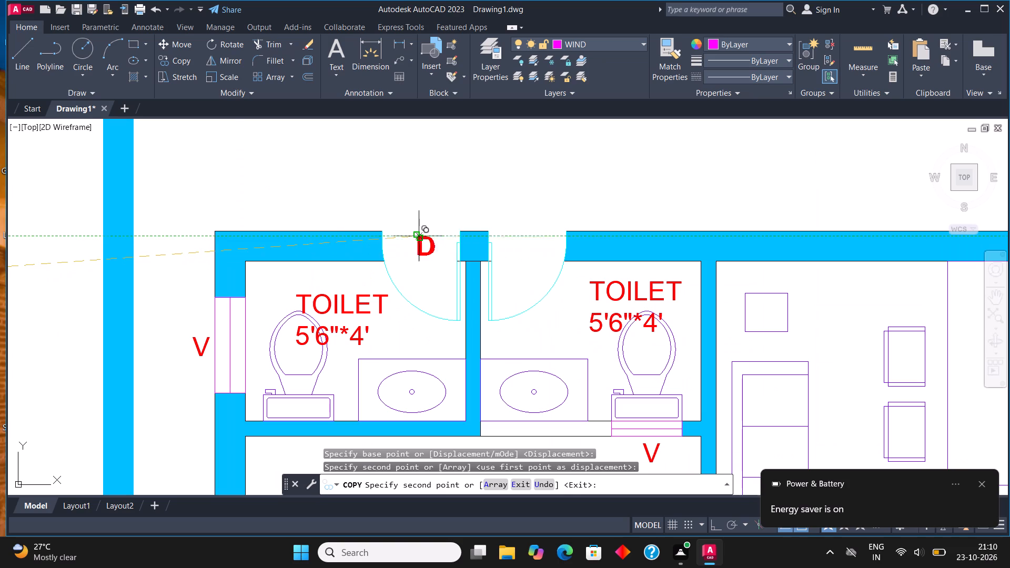
{"action": "left_click", "coordinate": [519, 232]}
Place further D label copies at the doors of the unnamed room below the toilets, the office room and the 3'6"*6' toilet.
{"action": "scroll", "coordinate": [402, 245], "scroll_direction": "down", "scroll_amount": 3}
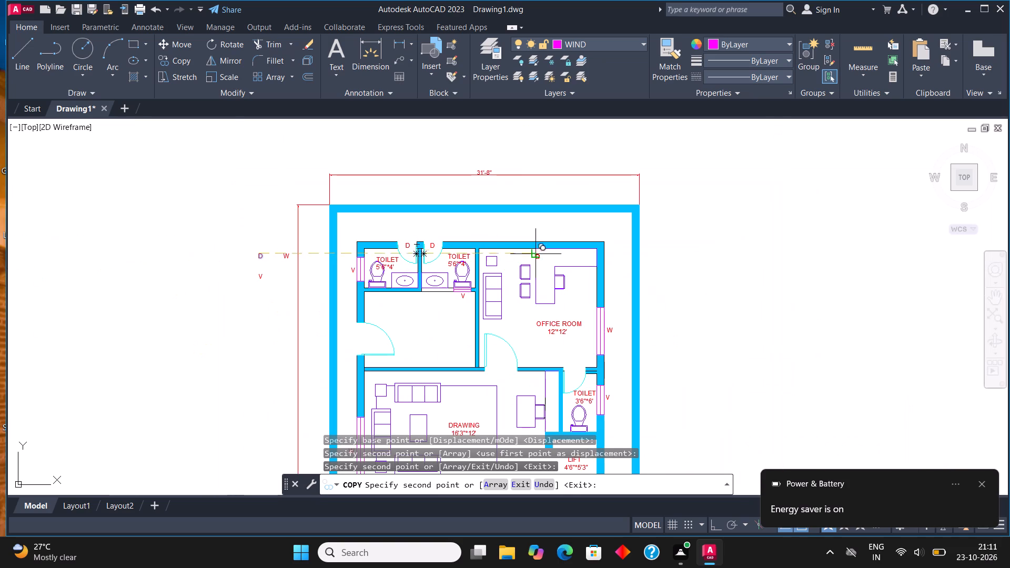
{"action": "middle_click_drag", "start_coordinate": [565, 322], "coordinate": [565, 249]}
{"action": "scroll", "coordinate": [334, 265], "scroll_direction": "up", "scroll_amount": 3}
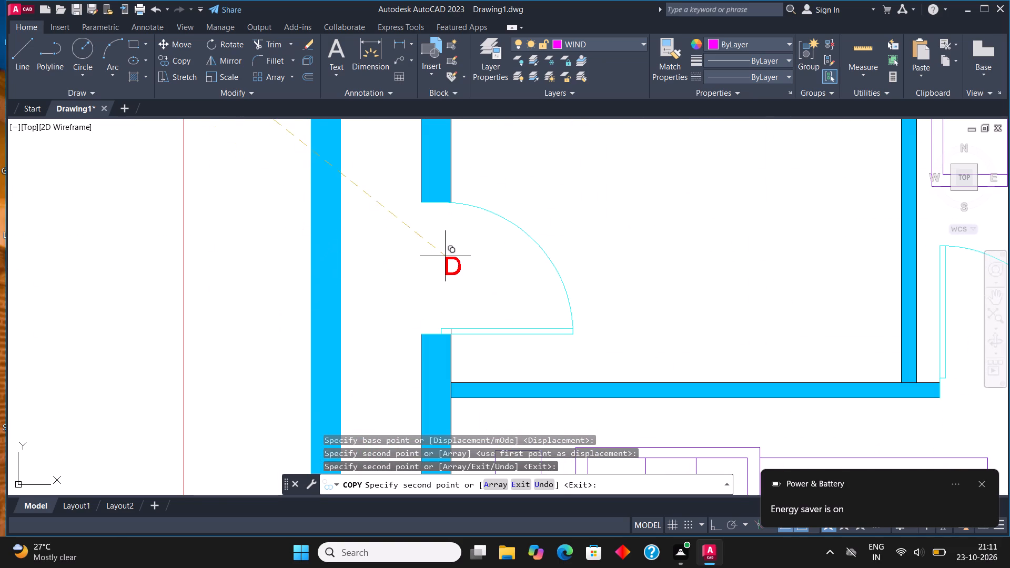
{"action": "left_click", "coordinate": [432, 258]}
{"action": "scroll", "coordinate": [395, 230], "scroll_direction": "down", "scroll_amount": 2}
{"action": "scroll", "coordinate": [605, 282], "scroll_direction": "up", "scroll_amount": 3}
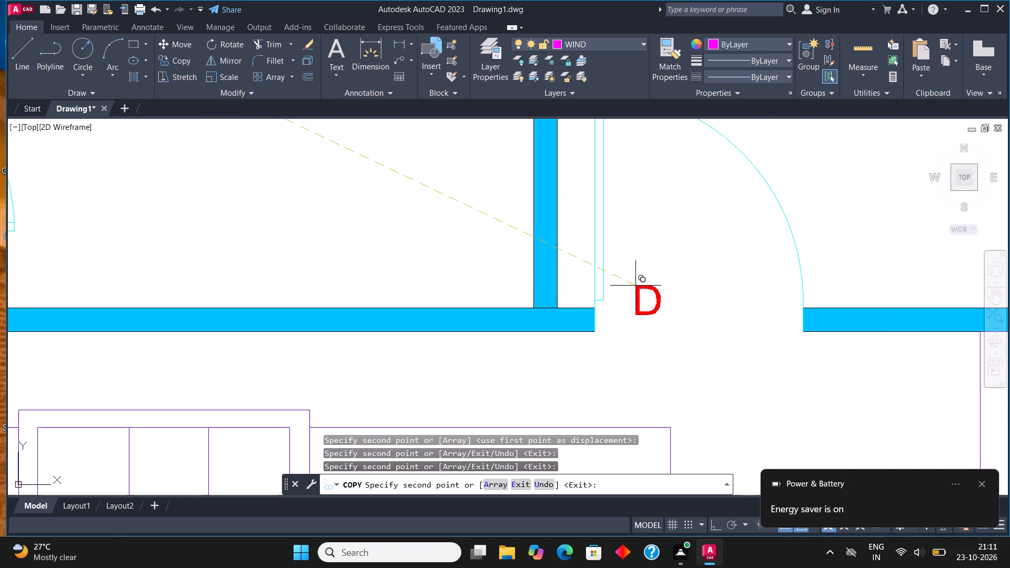
{"action": "left_click", "coordinate": [681, 294]}
{"action": "scroll", "coordinate": [344, 189], "scroll_direction": "down", "scroll_amount": 3}
{"action": "scroll", "coordinate": [544, 243], "scroll_direction": "up", "scroll_amount": 3}
{"action": "left_click", "coordinate": [516, 156]}
Place a D label copy at the 2'9"*5' toilet's outer door and finish copying.
{"action": "scroll", "coordinate": [522, 190], "scroll_direction": "down", "scroll_amount": 2}
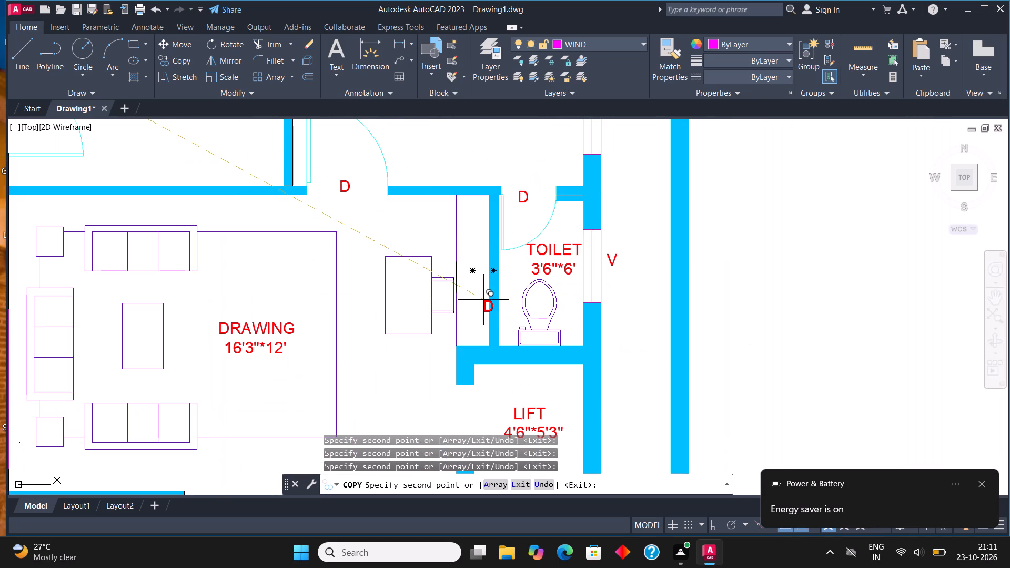
{"action": "scroll", "coordinate": [482, 295], "scroll_direction": "down", "scroll_amount": 3}
{"action": "middle_click_drag", "start_coordinate": [459, 341], "coordinate": [457, 234]}
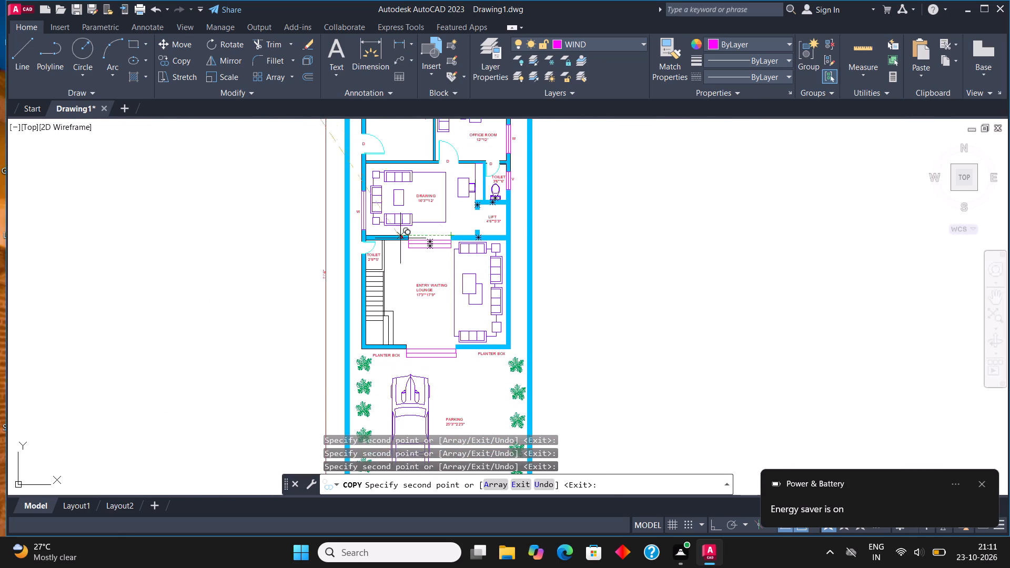
{"action": "scroll", "coordinate": [350, 244], "scroll_direction": "up", "scroll_amount": 4}
{"action": "left_click", "coordinate": [420, 254]}
{"action": "scroll", "coordinate": [413, 227], "scroll_direction": "down", "scroll_amount": 4}
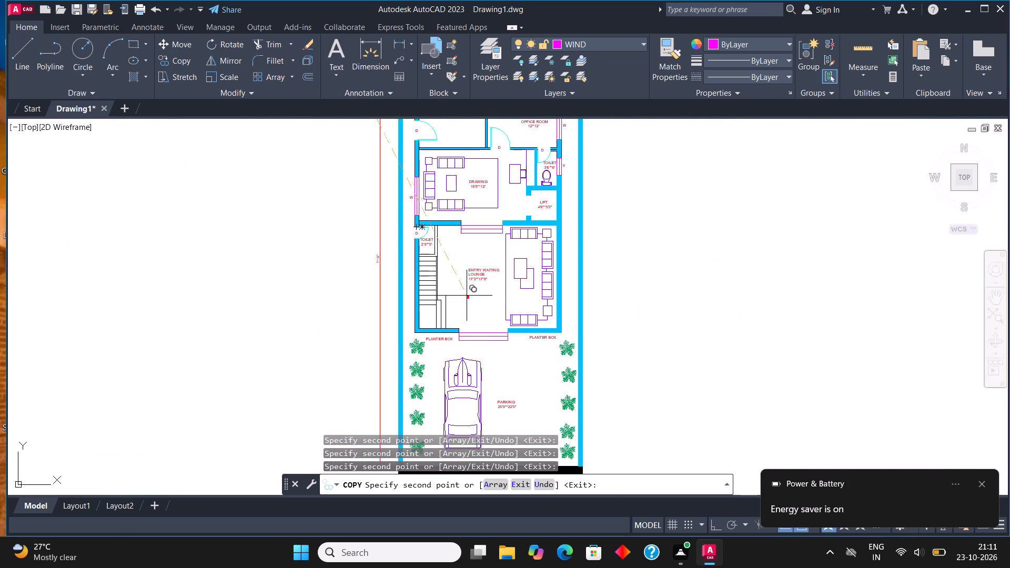
{"action": "middle_click_drag", "start_coordinate": [473, 344], "coordinate": [458, 305]}
{"action": "scroll", "coordinate": [477, 310], "scroll_direction": "up", "scroll_amount": 1}
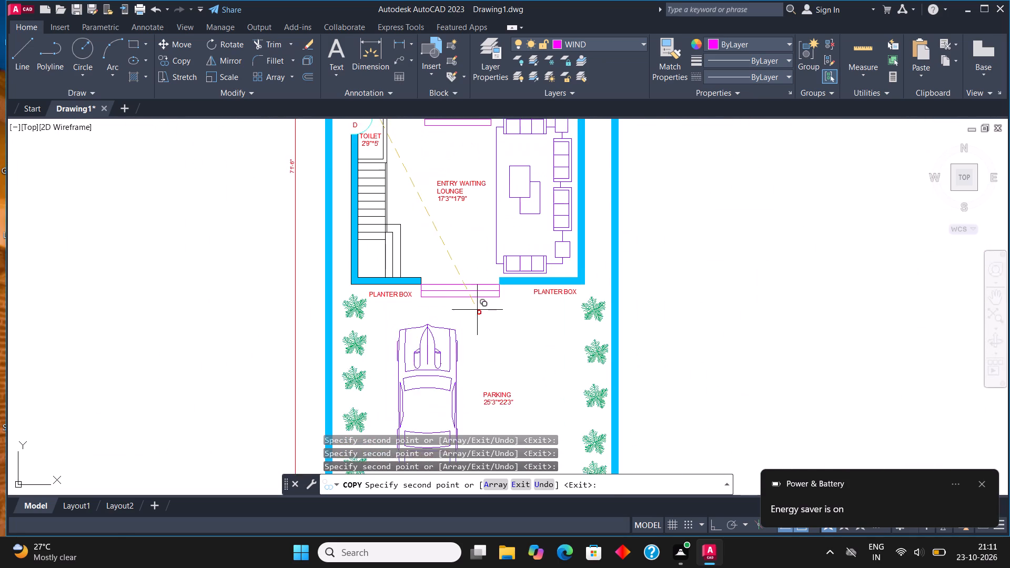
{"action": "middle_click_drag", "start_coordinate": [477, 310], "coordinate": [480, 402]}
{"action": "middle_click_drag", "start_coordinate": [517, 257], "coordinate": [522, 332]}
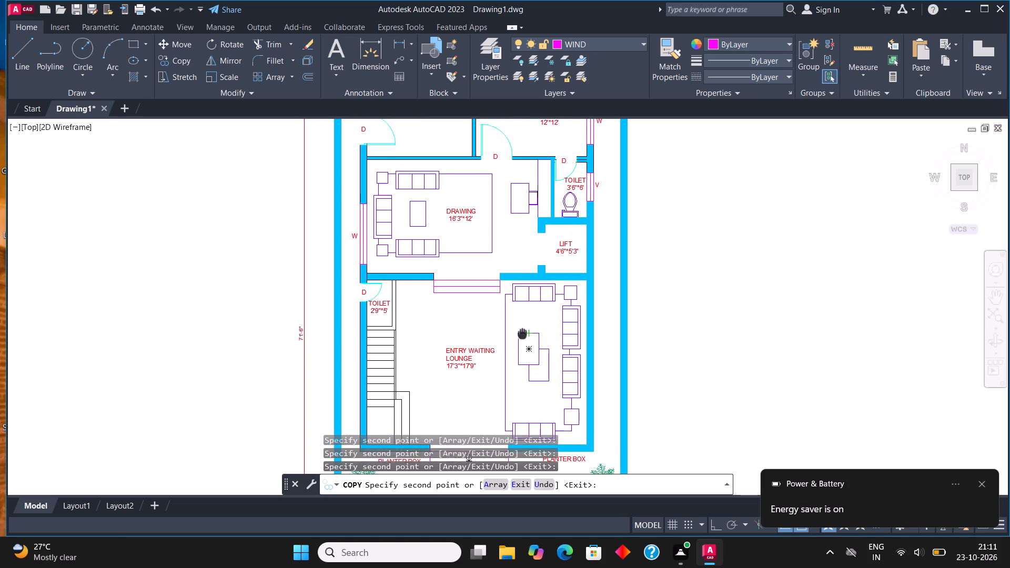
{"action": "middle_click_drag", "start_coordinate": [522, 332], "coordinate": [523, 361]}
{"action": "middle_click_drag", "start_coordinate": [532, 226], "coordinate": [532, 393]}
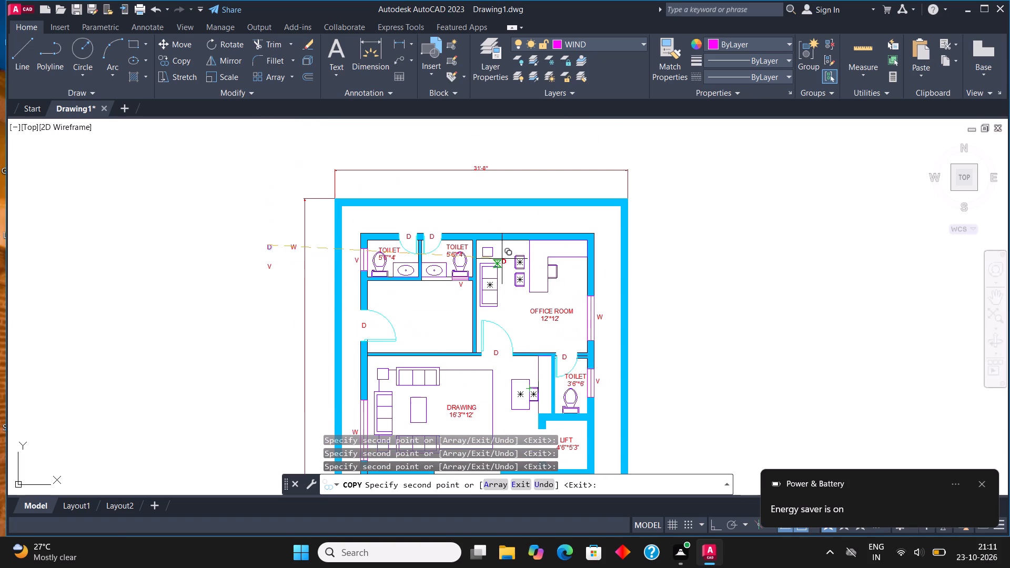
{"action": "key", "text": "Escape"}
Erase the spare D, W and V source labels outside the plan.
{"action": "left_click", "coordinate": [291, 283]}
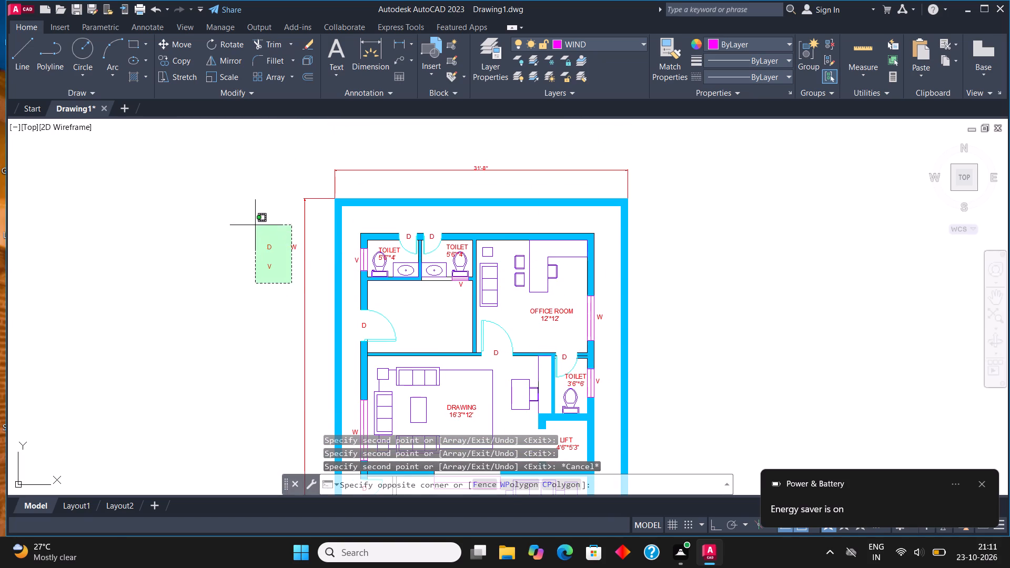
{"action": "left_click", "coordinate": [241, 206]}
{"action": "key", "text": "Delete"}
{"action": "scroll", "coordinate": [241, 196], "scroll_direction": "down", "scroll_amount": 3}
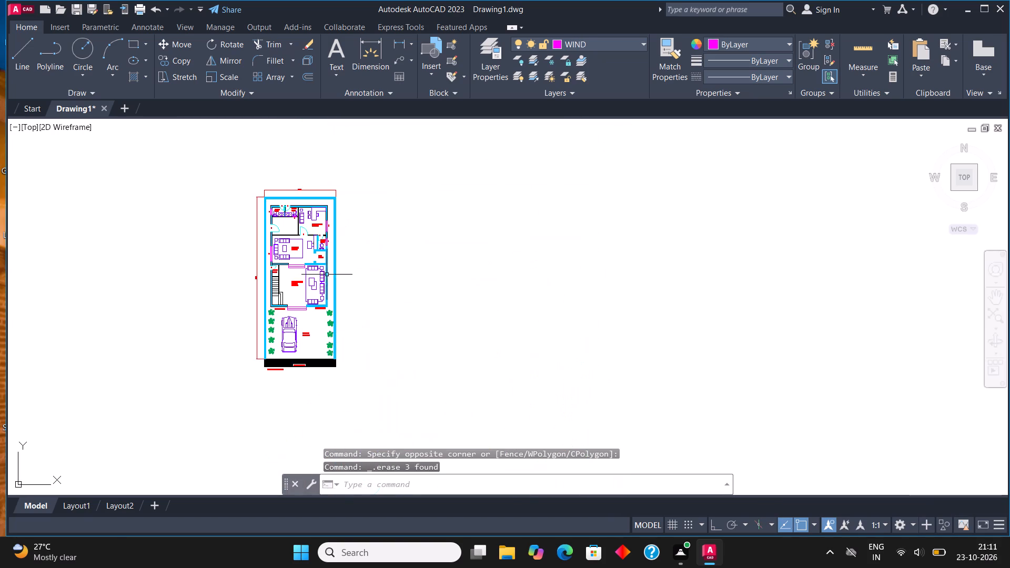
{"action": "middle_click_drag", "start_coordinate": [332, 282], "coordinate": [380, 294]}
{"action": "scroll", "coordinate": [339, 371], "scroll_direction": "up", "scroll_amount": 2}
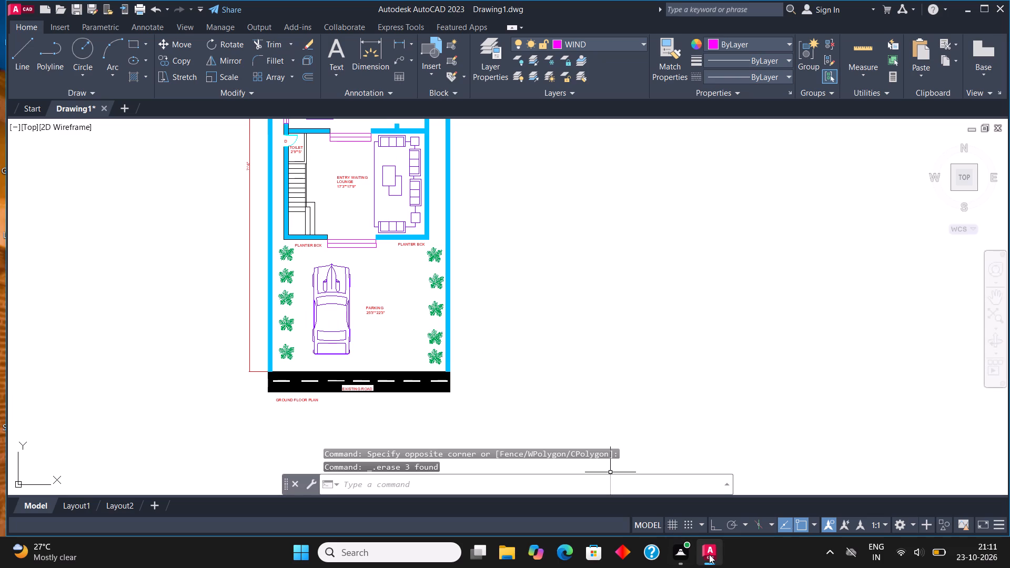
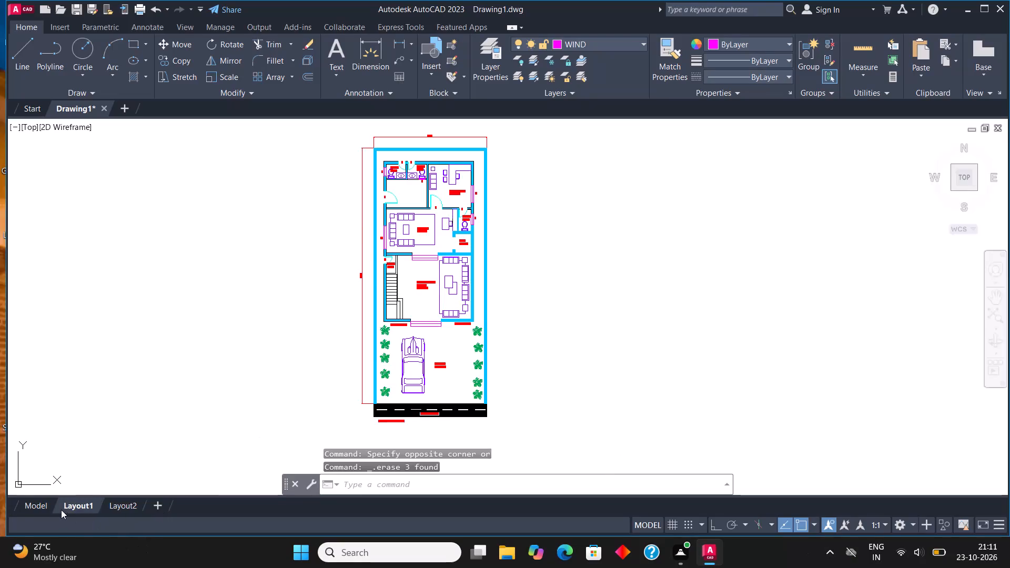
Frame the whole floor plan inside the Layout1 viewport with a zoom window, then return to paper space.
{"action": "scroll", "coordinate": [408, 340], "scroll_direction": "down", "scroll_amount": 1}
{"action": "scroll", "coordinate": [435, 340], "scroll_direction": "up", "scroll_amount": 1}
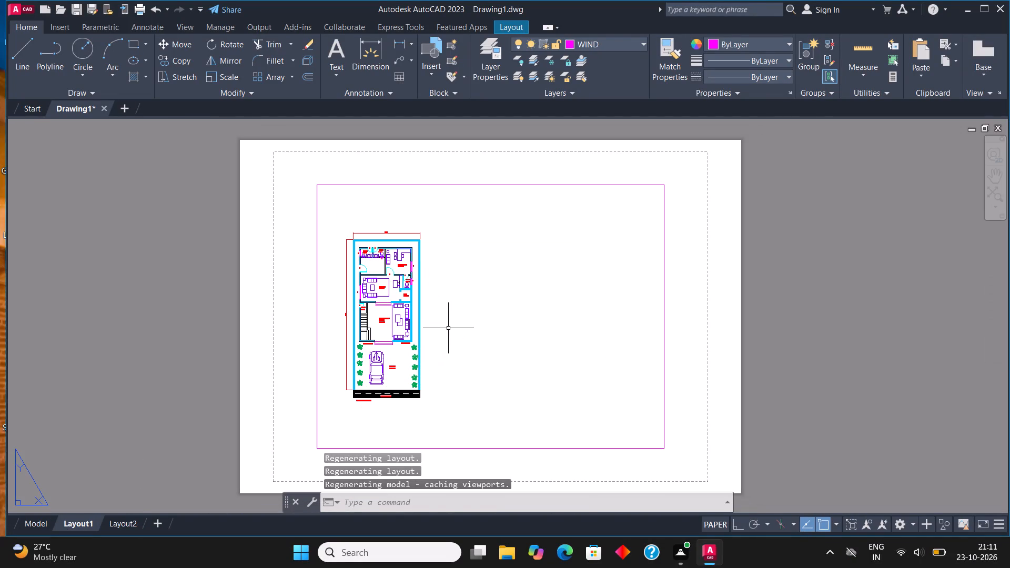
{"action": "double_click", "coordinate": [448, 328]}
{"action": "scroll", "coordinate": [448, 328], "scroll_direction": "down", "scroll_amount": 2}
{"action": "scroll", "coordinate": [400, 326], "scroll_direction": "up", "scroll_amount": 2}
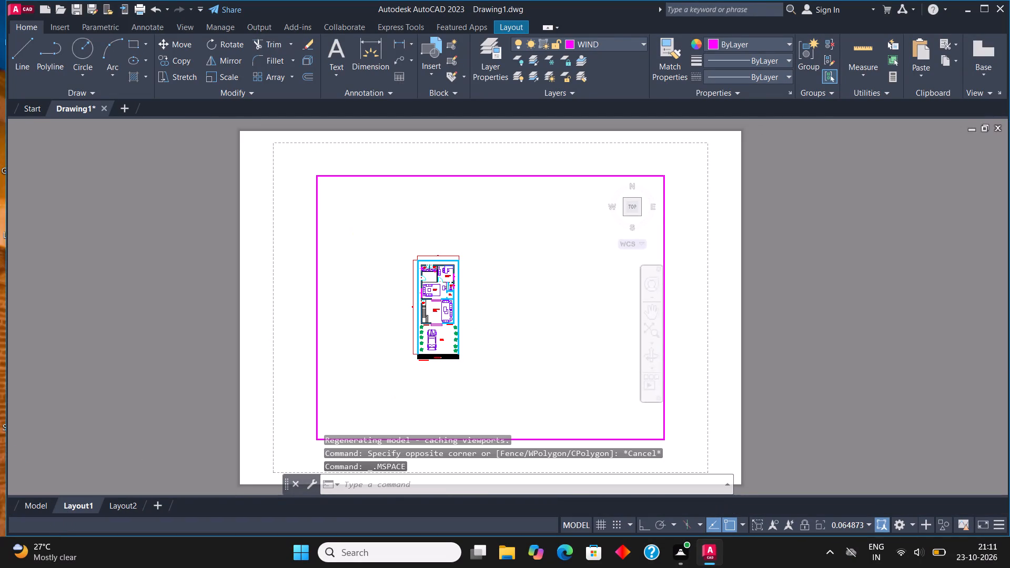
{"action": "key", "text": "z"}
{"action": "key", "text": "Return"}
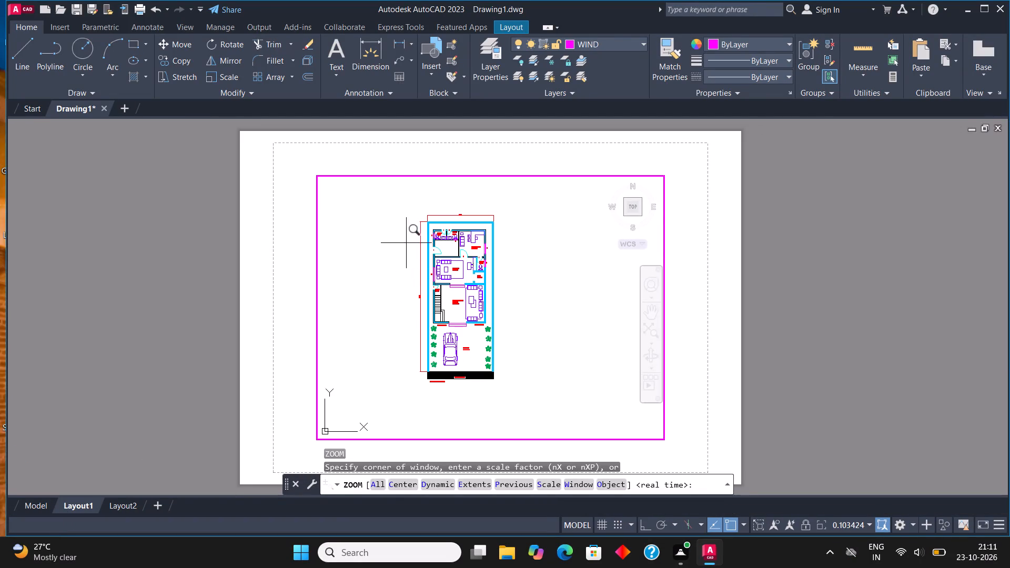
{"action": "left_click", "coordinate": [409, 207]}
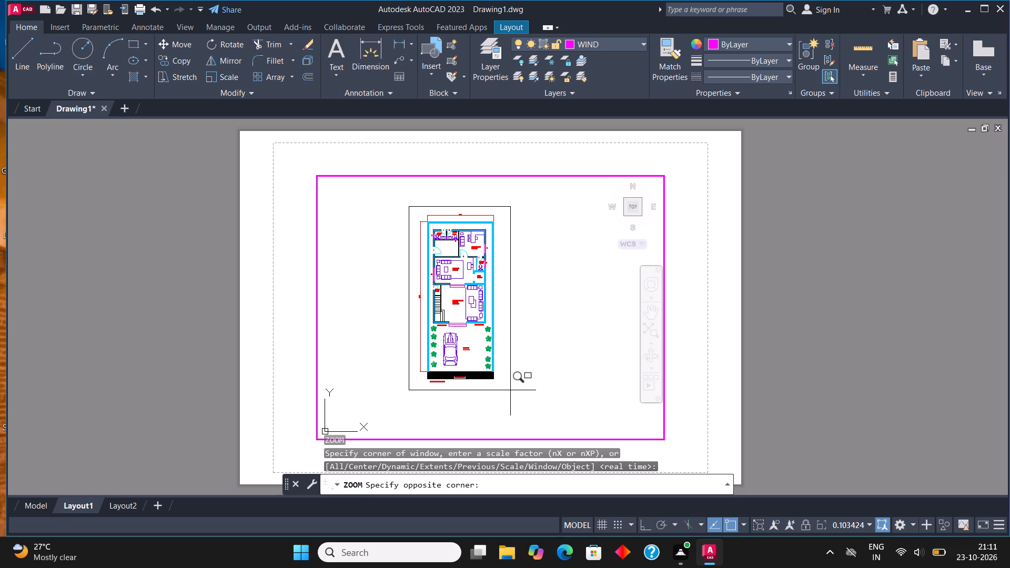
{"action": "left_click", "coordinate": [501, 390]}
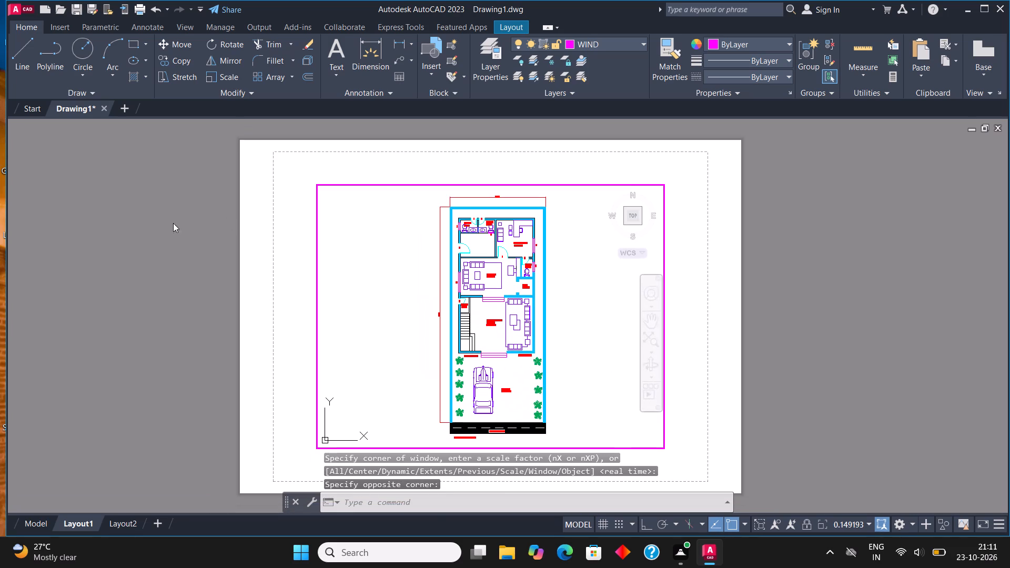
{"action": "double_click", "coordinate": [253, 222]}
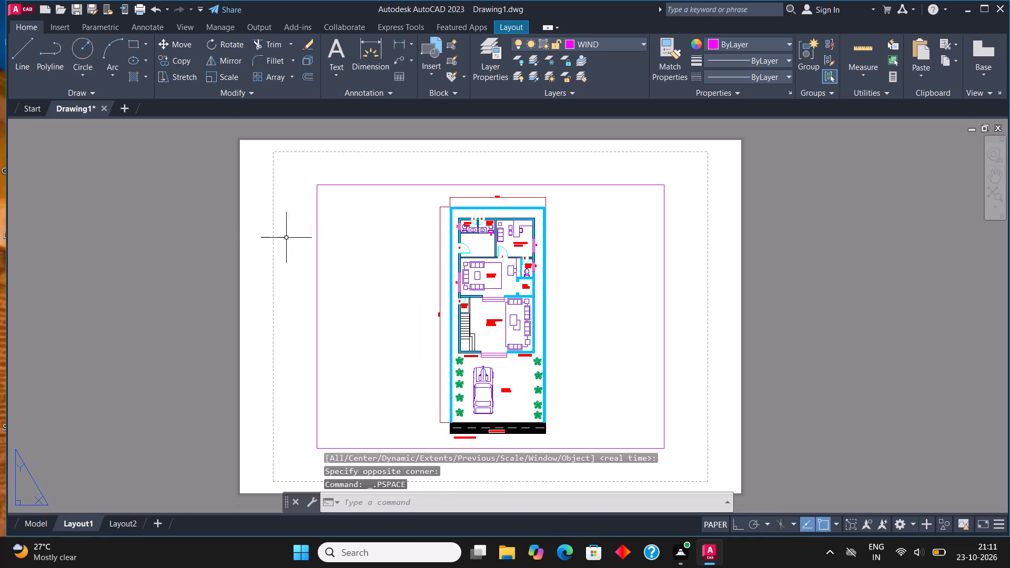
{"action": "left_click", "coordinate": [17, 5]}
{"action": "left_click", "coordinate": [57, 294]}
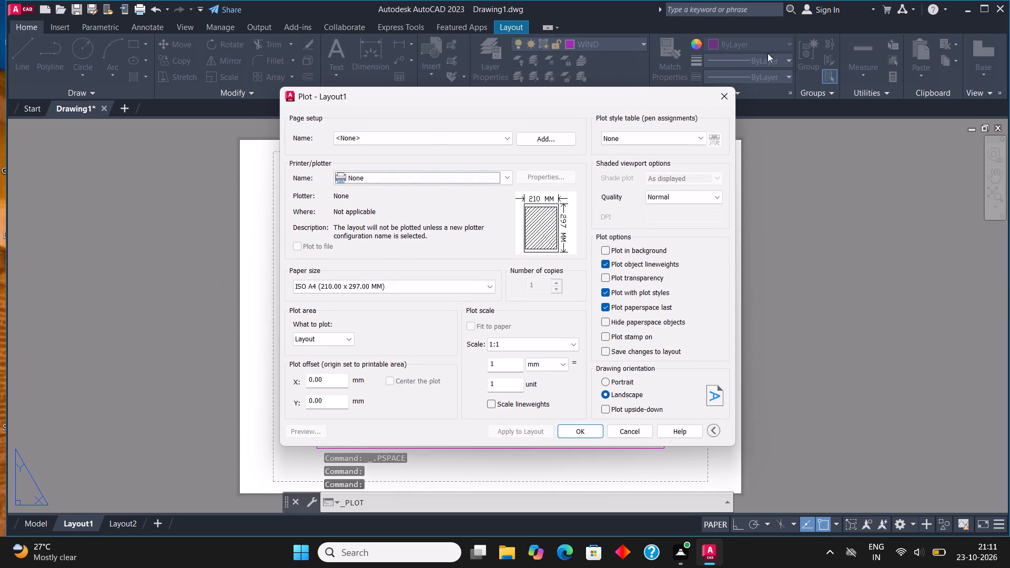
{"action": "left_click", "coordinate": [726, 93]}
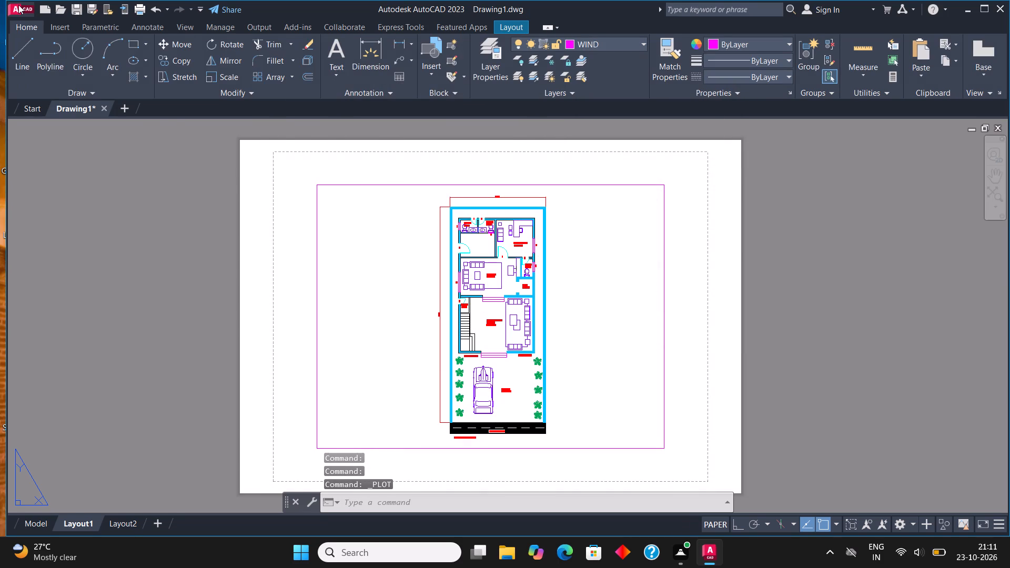
Save the drawing as GF in the Downloads folder.
{"action": "left_click", "coordinate": [18, 5]}
{"action": "left_click", "coordinate": [58, 150]}
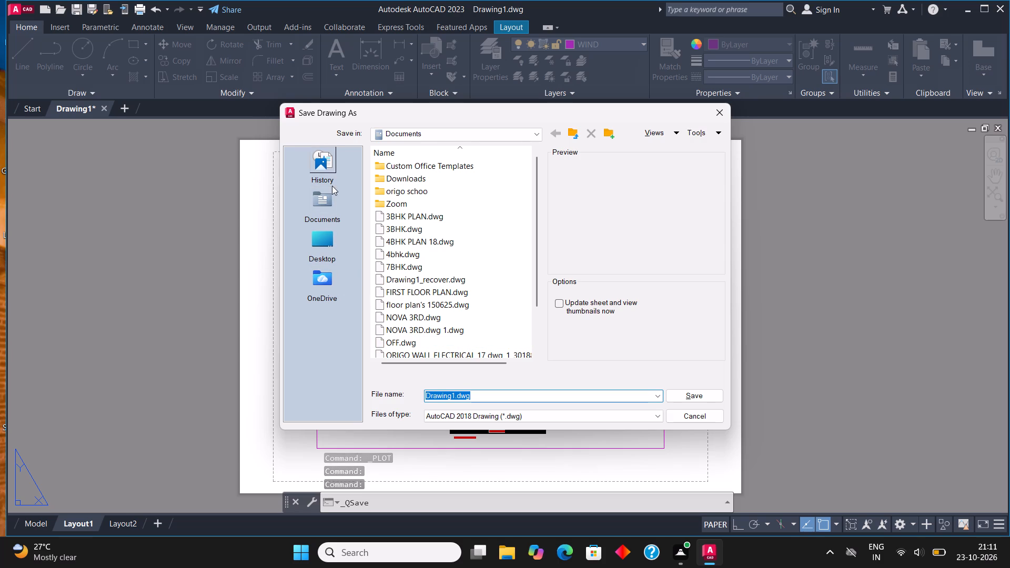
{"action": "left_click", "coordinate": [407, 137]}
{"action": "left_click", "coordinate": [442, 254]}
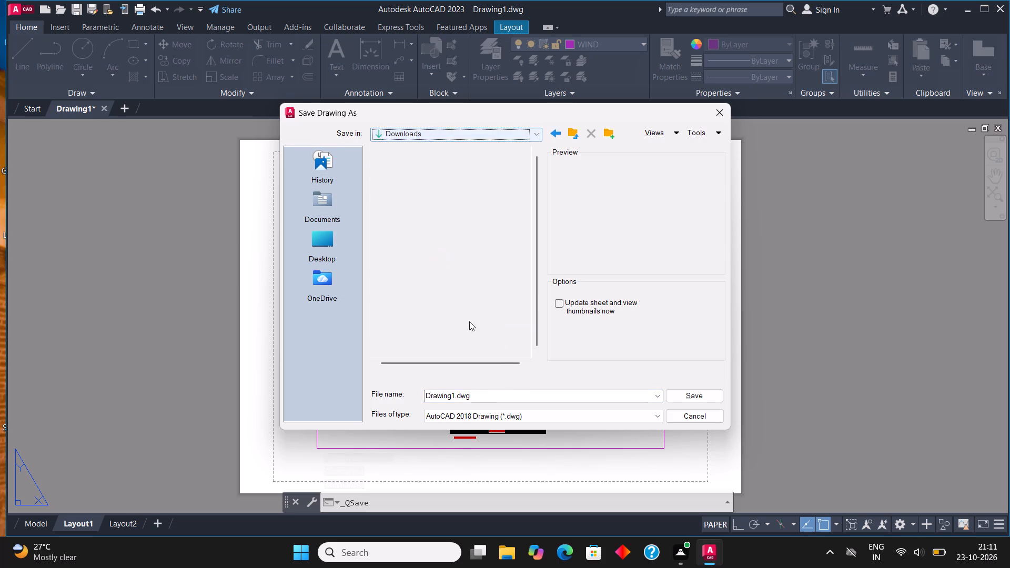
{"action": "left_click", "coordinate": [481, 388]}
{"action": "left_click", "coordinate": [481, 401]}
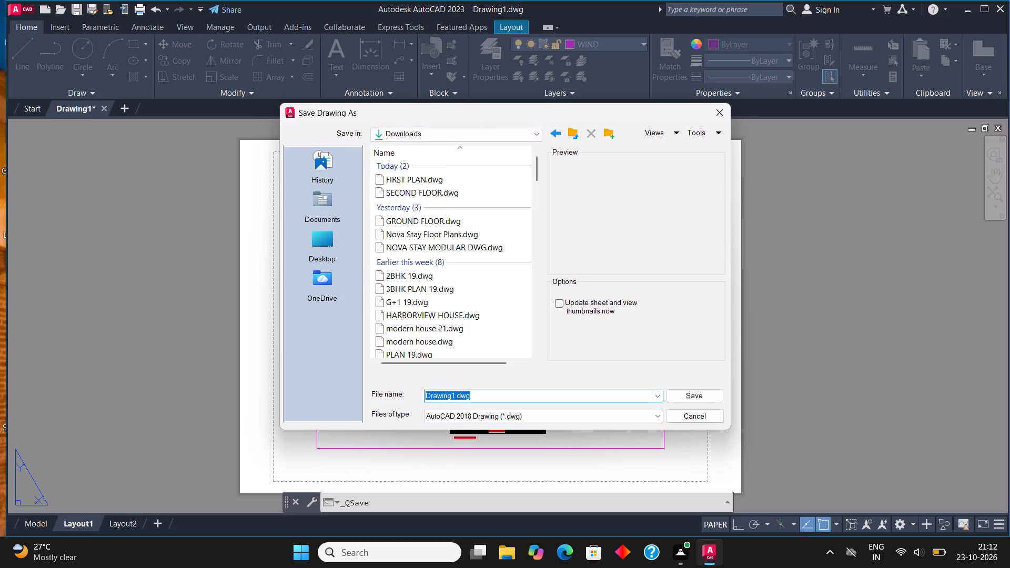
{"action": "key", "text": "g"}
{"action": "key", "text": "f"}
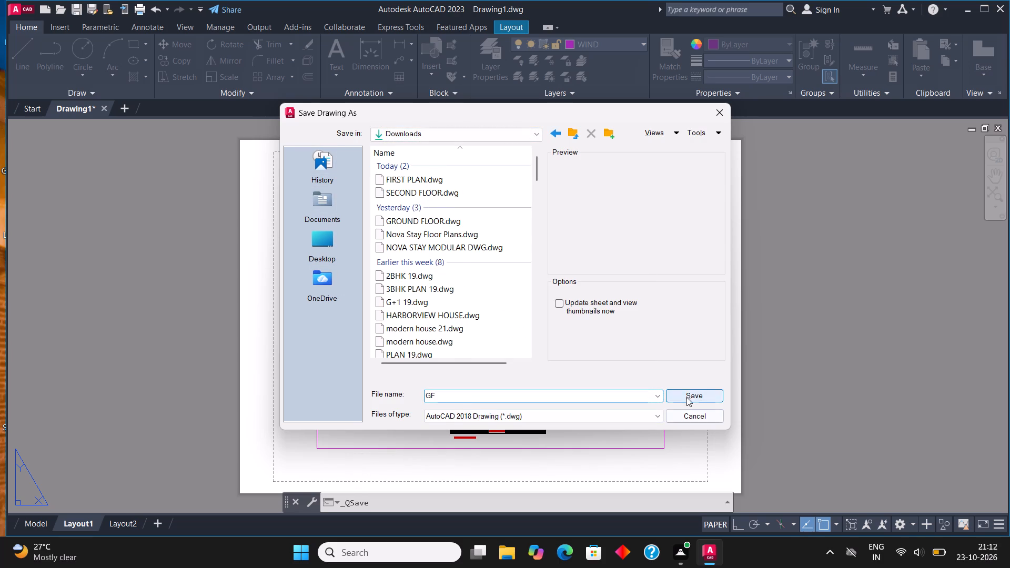
{"action": "left_click", "coordinate": [686, 394]}
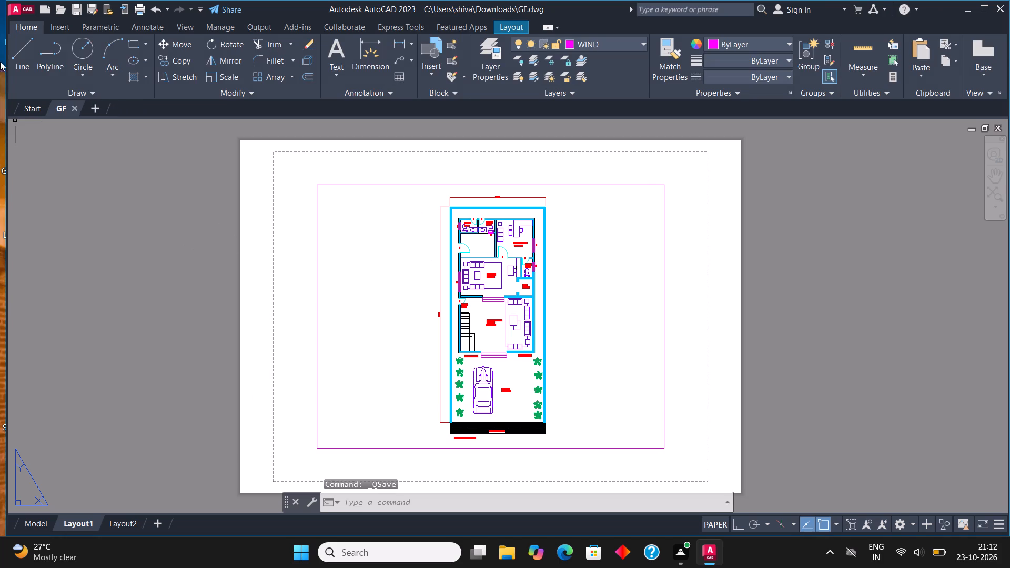
Set Layout1's plot to AutoCAD PDF (High Quality Print).pc3, windowed on the viewport frame, centred and fitted to paper, and apply it to the layout.
{"action": "left_click", "coordinate": [13, 7]}
{"action": "left_click", "coordinate": [64, 301]}
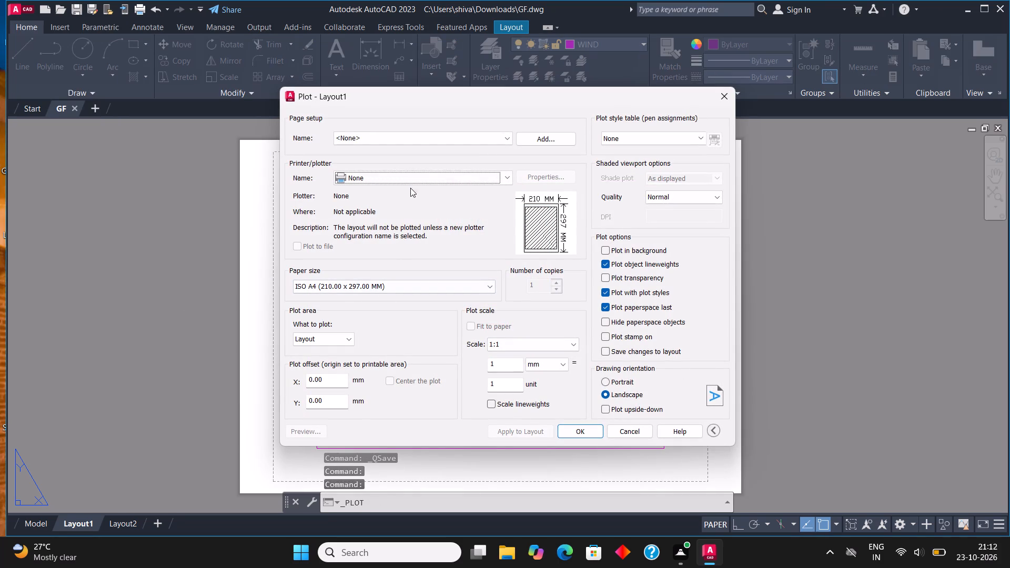
{"action": "left_click", "coordinate": [413, 179]}
{"action": "left_click", "coordinate": [430, 239]}
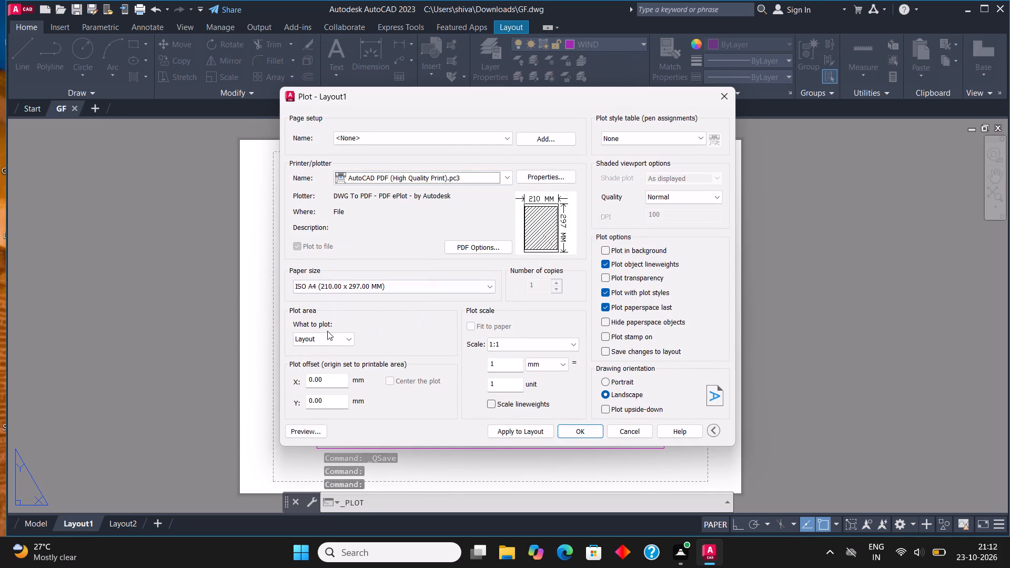
{"action": "left_click", "coordinate": [349, 337]}
{"action": "left_click", "coordinate": [335, 378]}
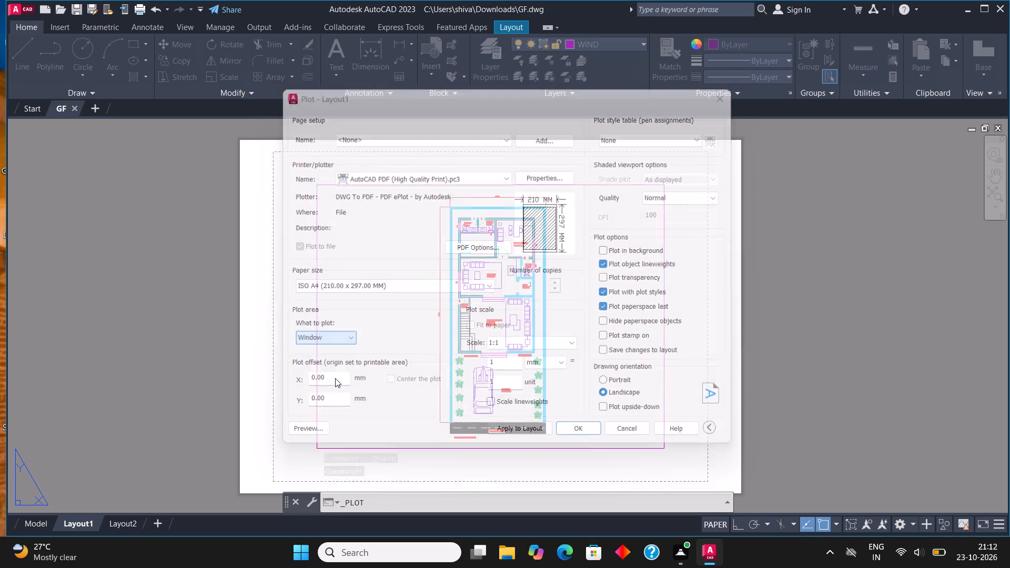
{"action": "left_click", "coordinate": [316, 185]}
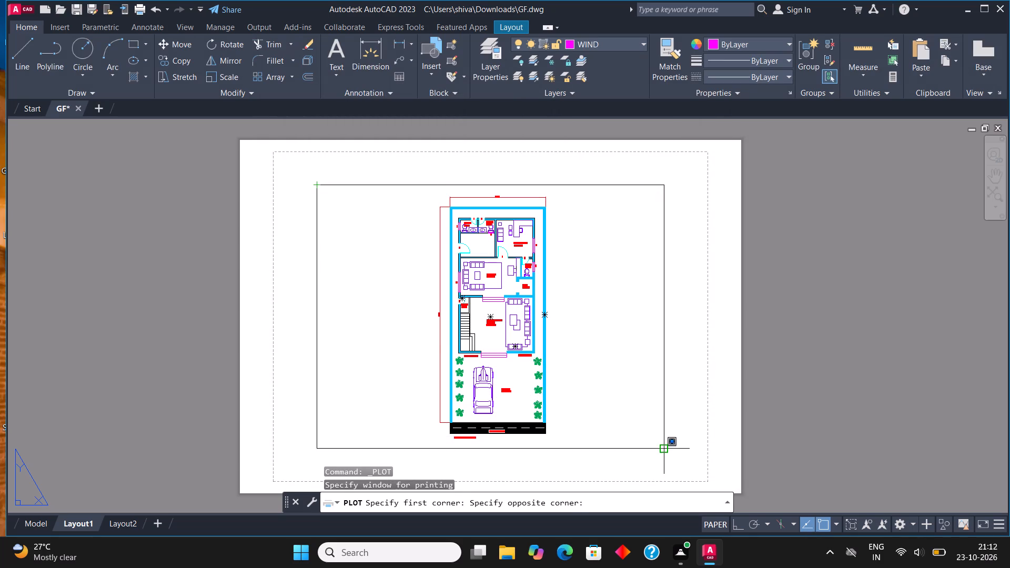
{"action": "left_click", "coordinate": [665, 448]}
{"action": "left_click", "coordinate": [390, 378]}
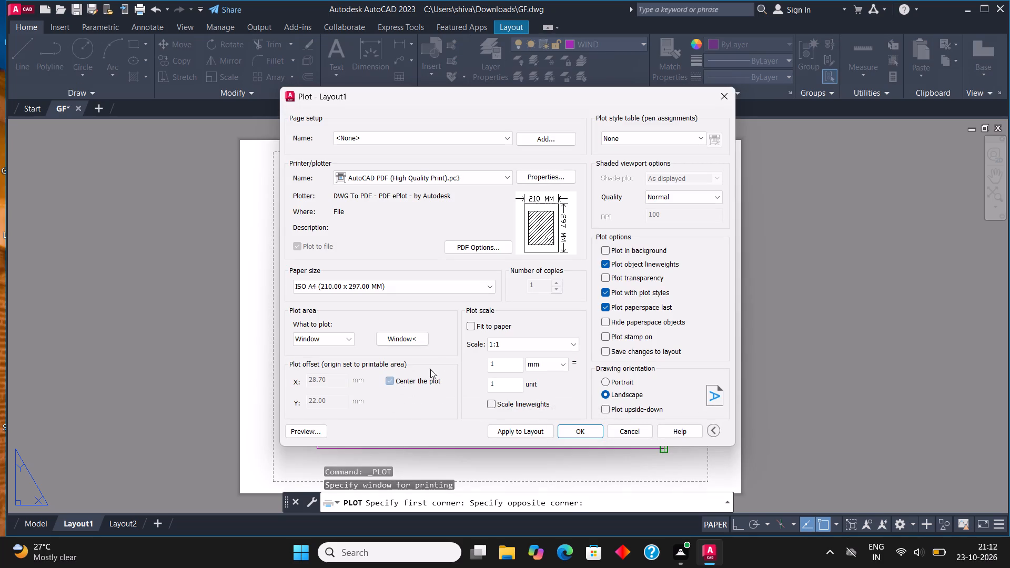
{"action": "left_click", "coordinate": [470, 328]}
{"action": "left_click", "coordinate": [508, 428]}
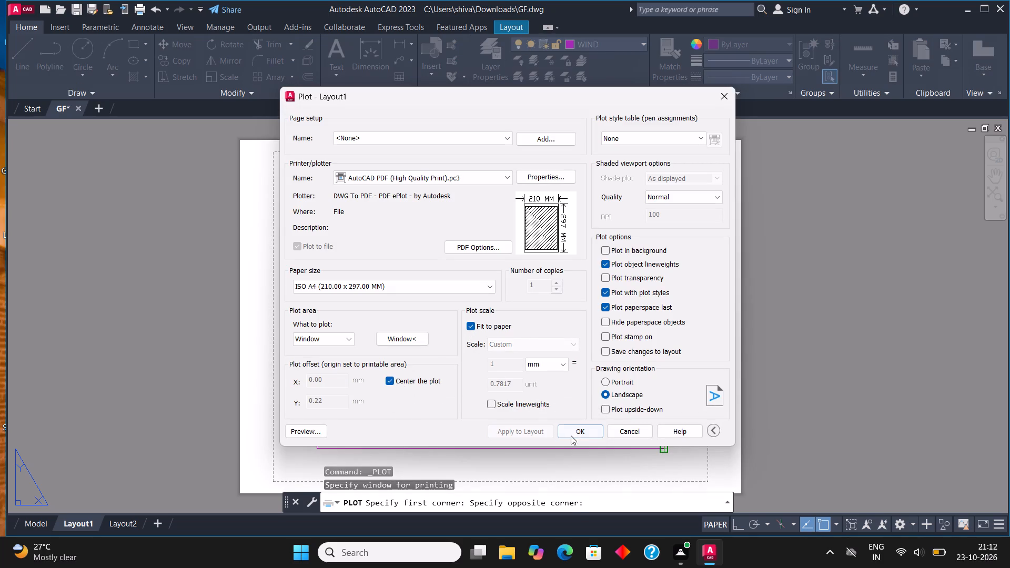
Plot the layout to GF-Layout1.pdf in the Downloads folder, check the resulting PDF and close it.
{"action": "left_click", "coordinate": [588, 433]}
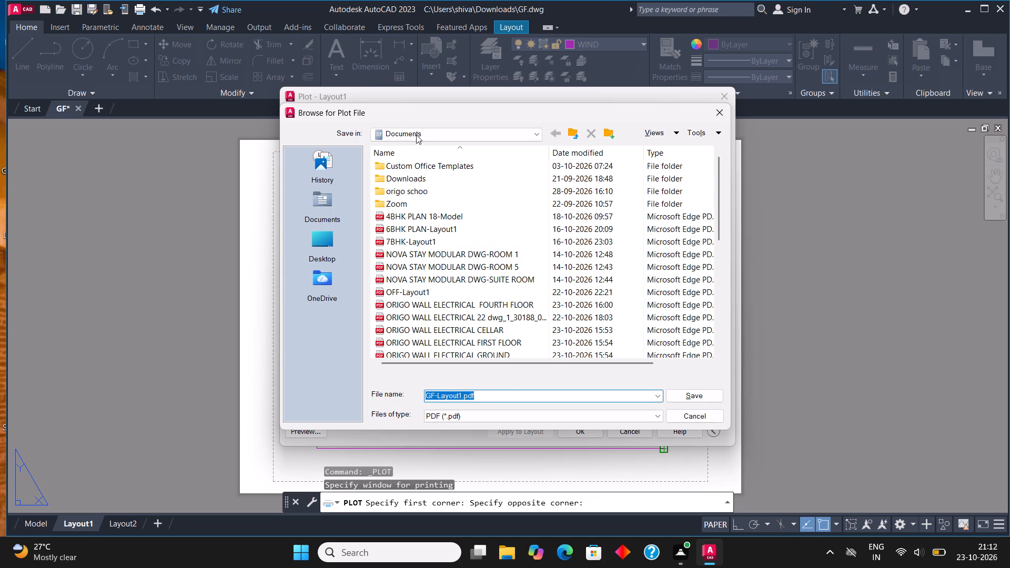
{"action": "left_click", "coordinate": [419, 130]}
{"action": "left_click", "coordinate": [413, 253]}
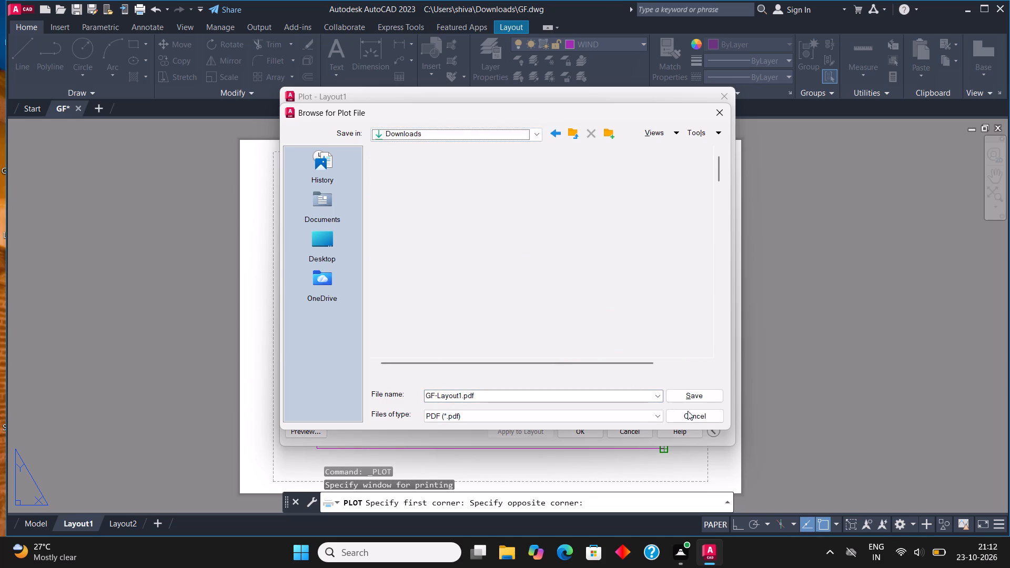
{"action": "left_click", "coordinate": [703, 400]}
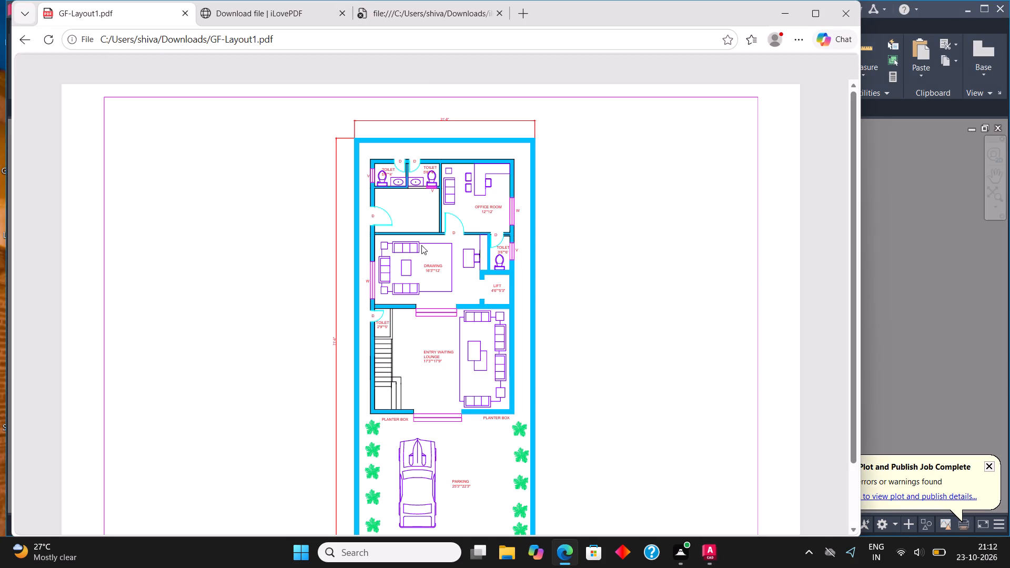
{"action": "scroll", "coordinate": [421, 246], "scroll_direction": "down", "scroll_amount": 6}
{"action": "left_click", "coordinate": [846, 7]}
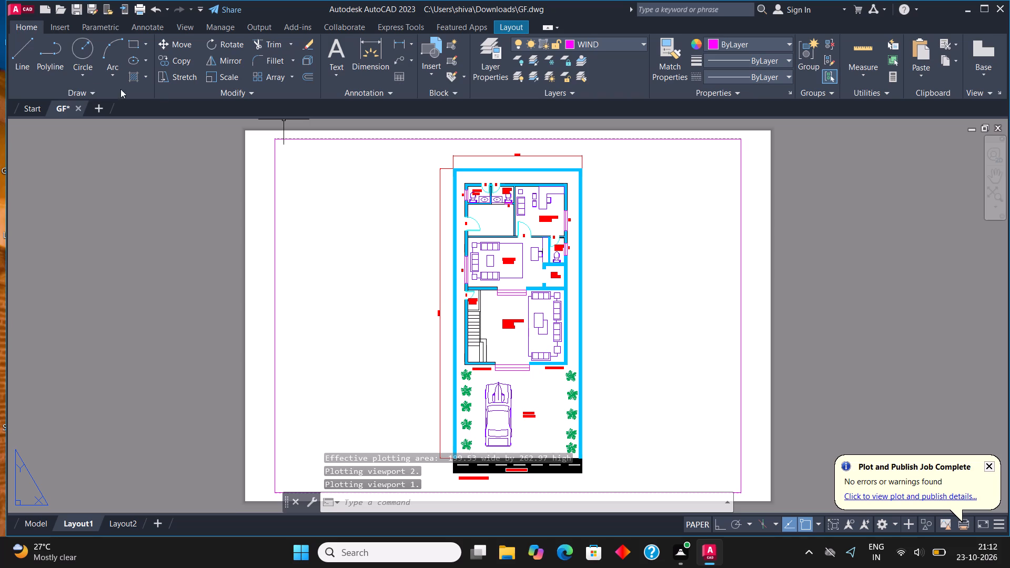
Export the current layout as the DWF file GF.dwf in the Downloads folder.
{"action": "left_click", "coordinate": [14, 7]}
{"action": "left_click", "coordinate": [66, 228]}
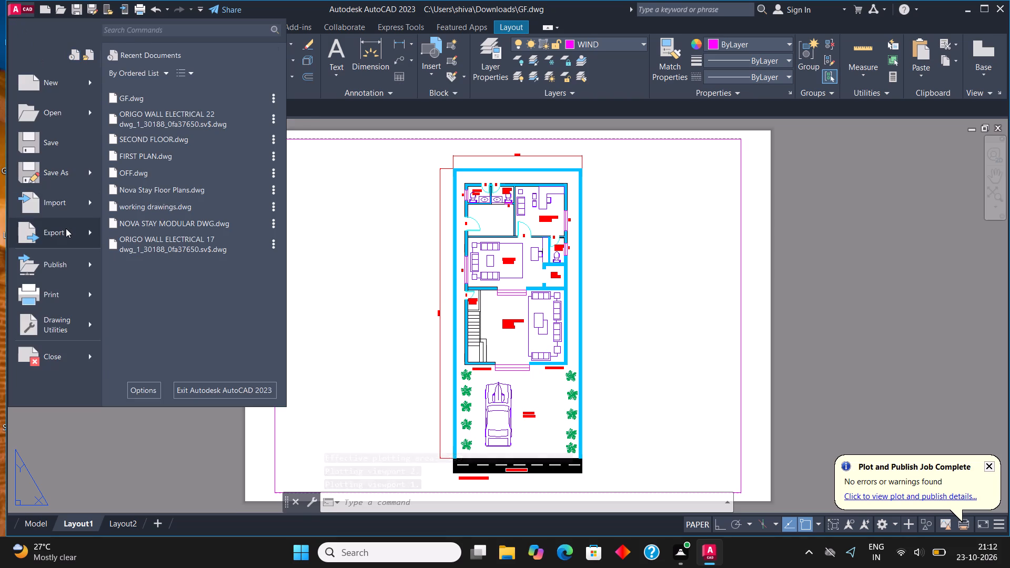
{"action": "left_click", "coordinate": [164, 104]}
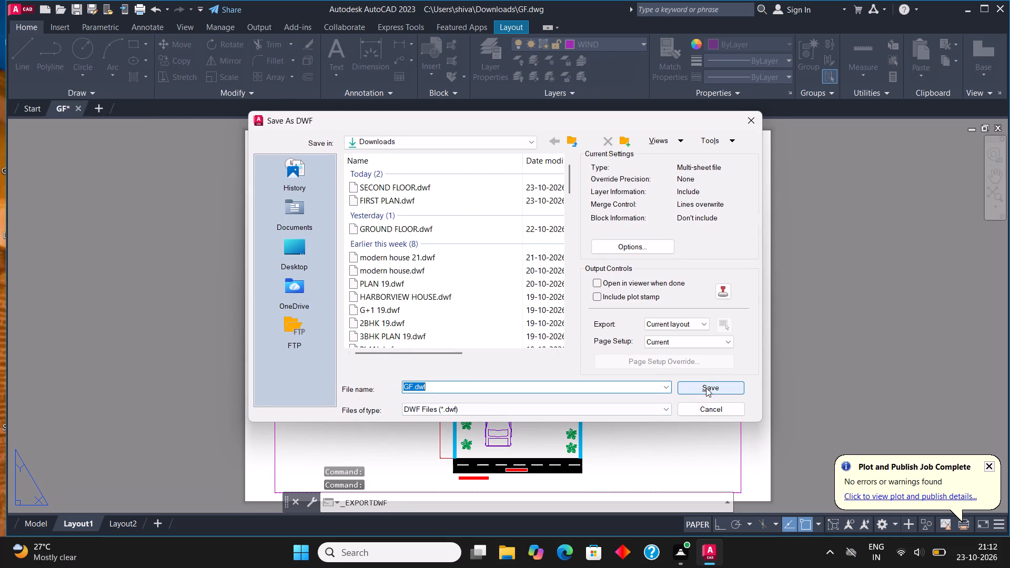
{"action": "left_click", "coordinate": [706, 388]}
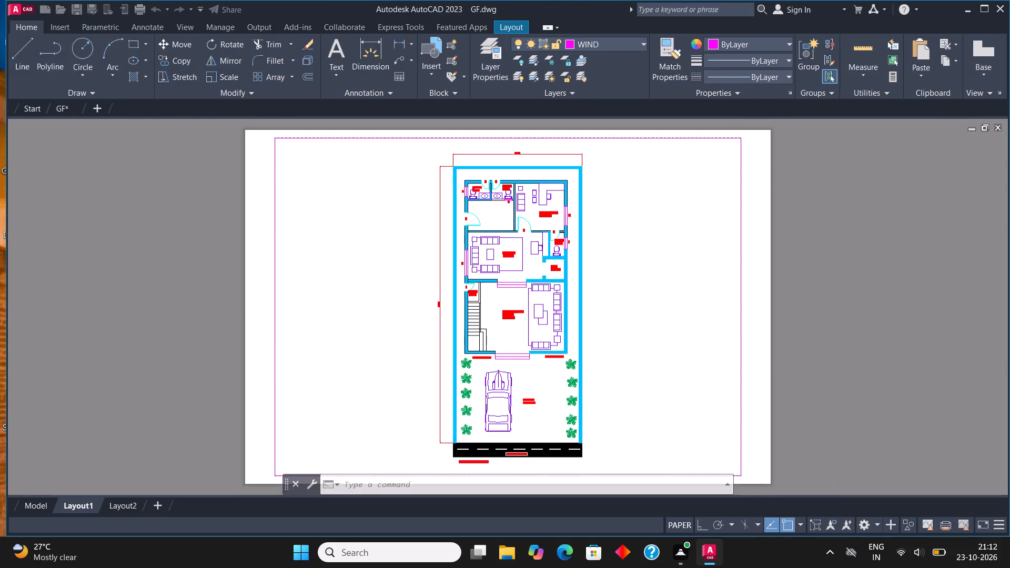